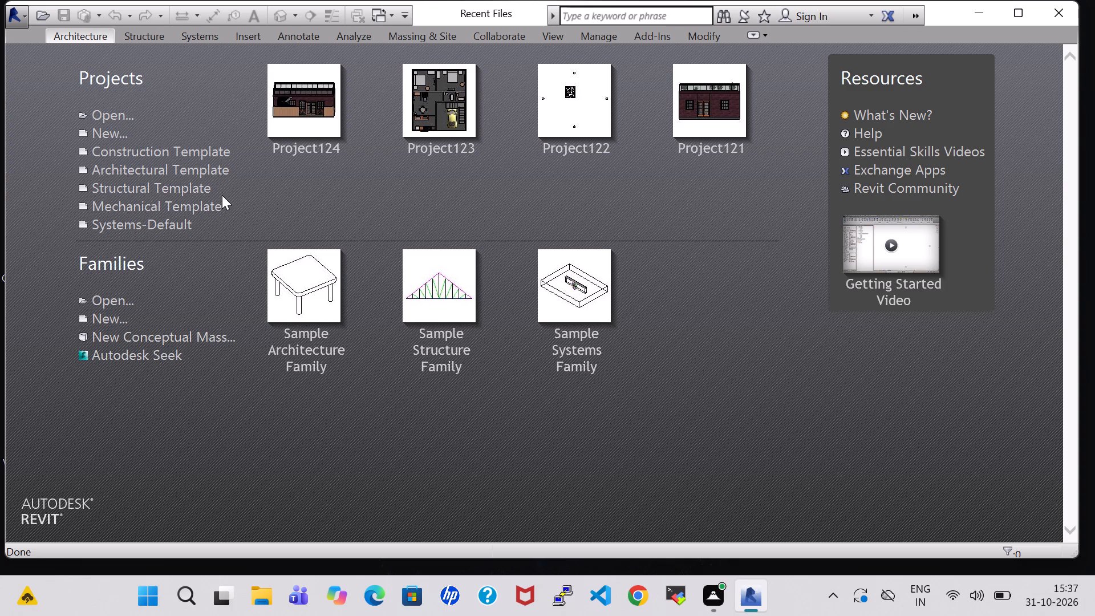
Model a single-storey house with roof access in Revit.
Create a new project from the Architectural Template.
left_click(109, 132)
left_click(510, 246)
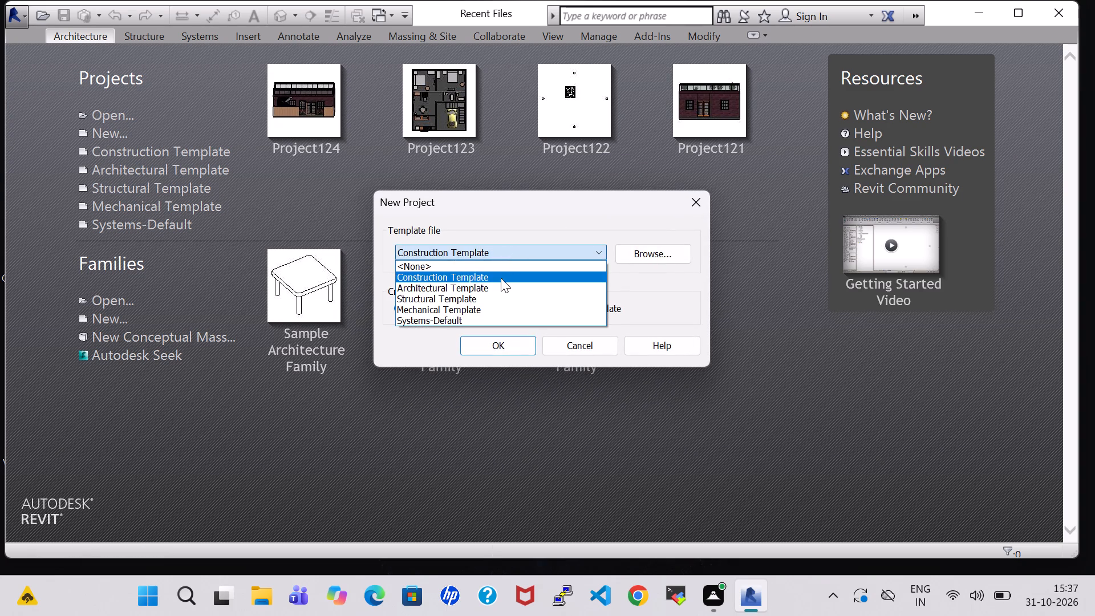
left_click(501, 290)
left_click(506, 350)
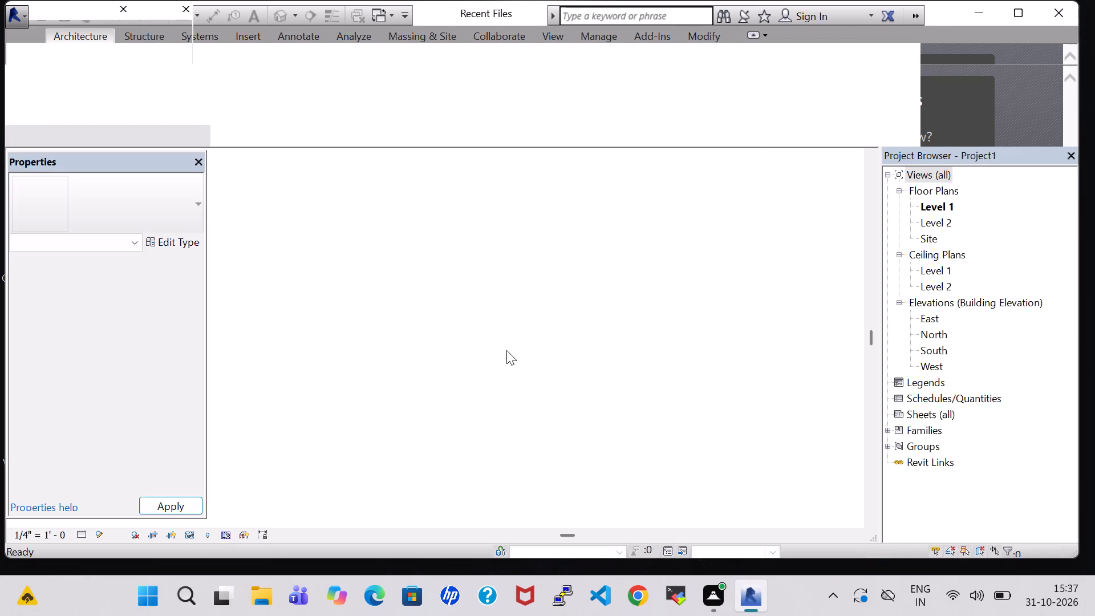
Draw a closed rectangle of Generic - 8" exterior walls, 32' wide by 44' deep, with a 10' unconnected height.
scroll(701, 198, "down", 1)
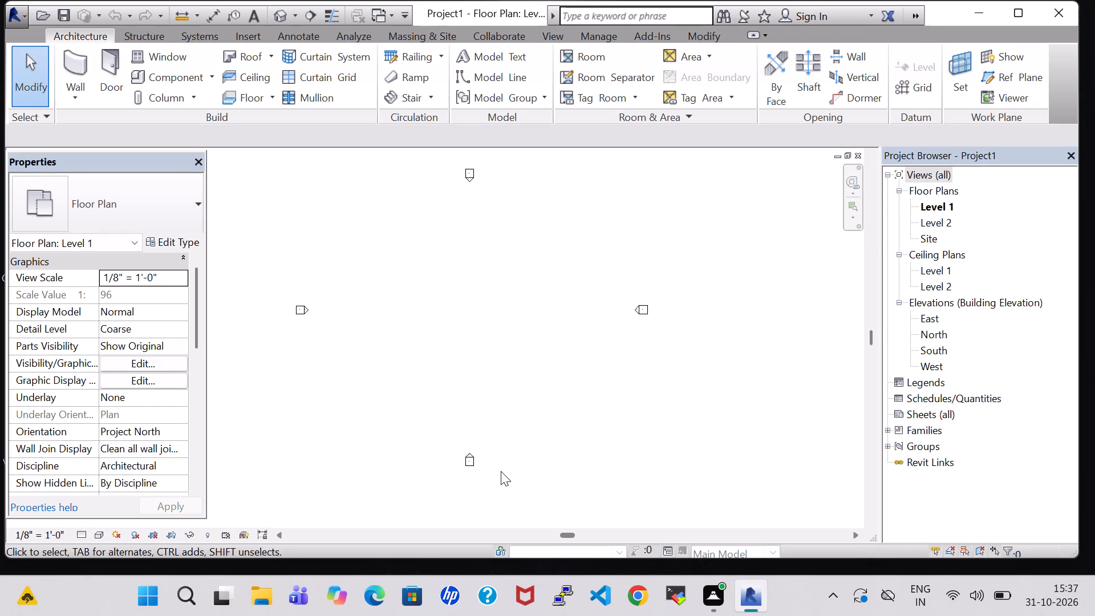
left_click_drag(565, 529, 553, 530)
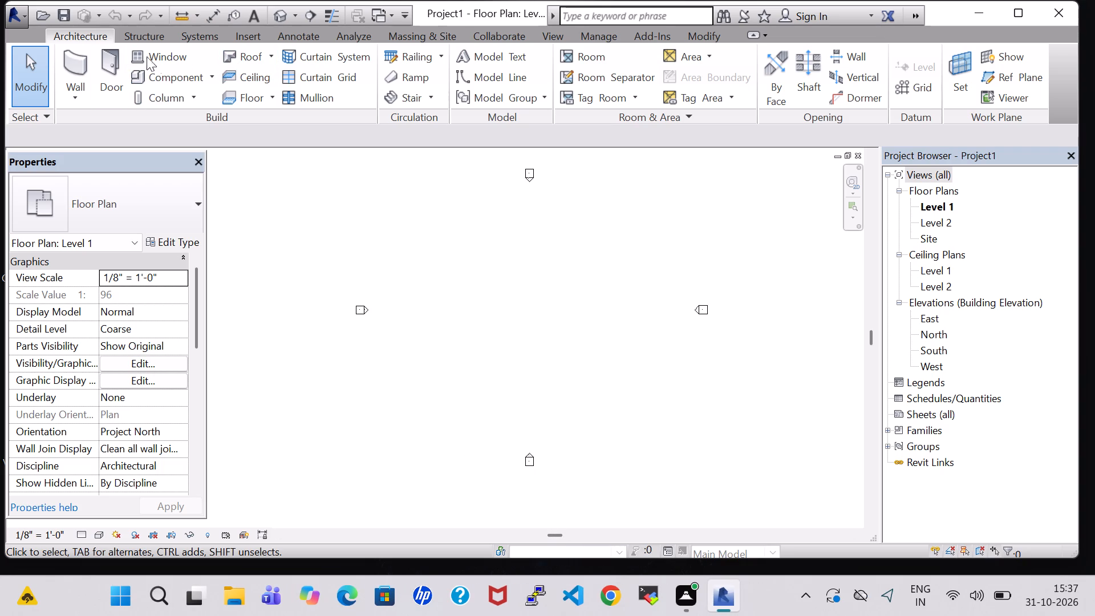
left_click(76, 58)
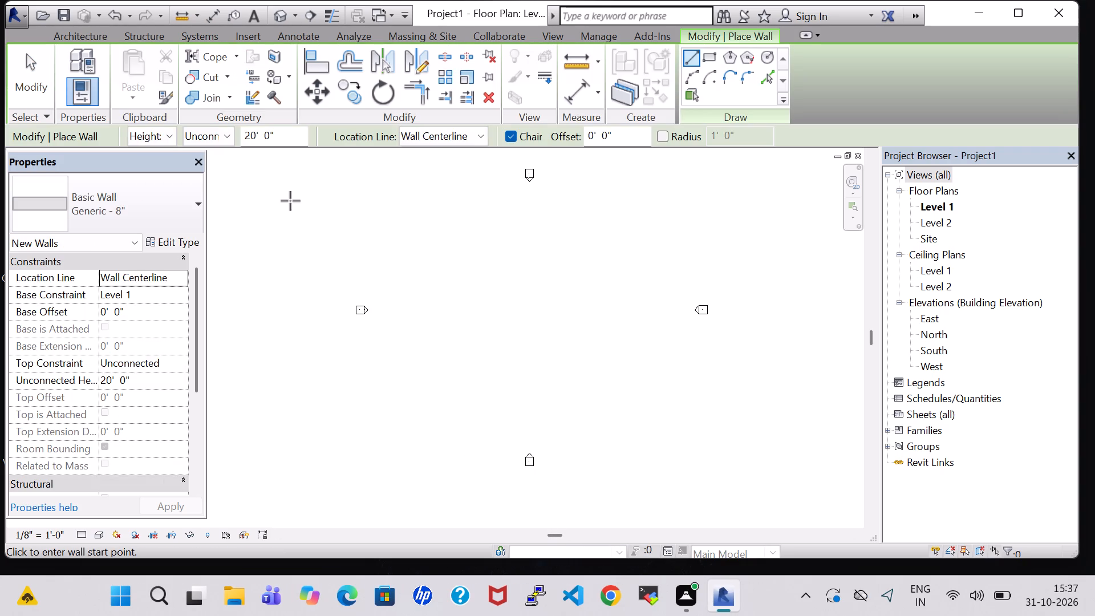
left_click(251, 135)
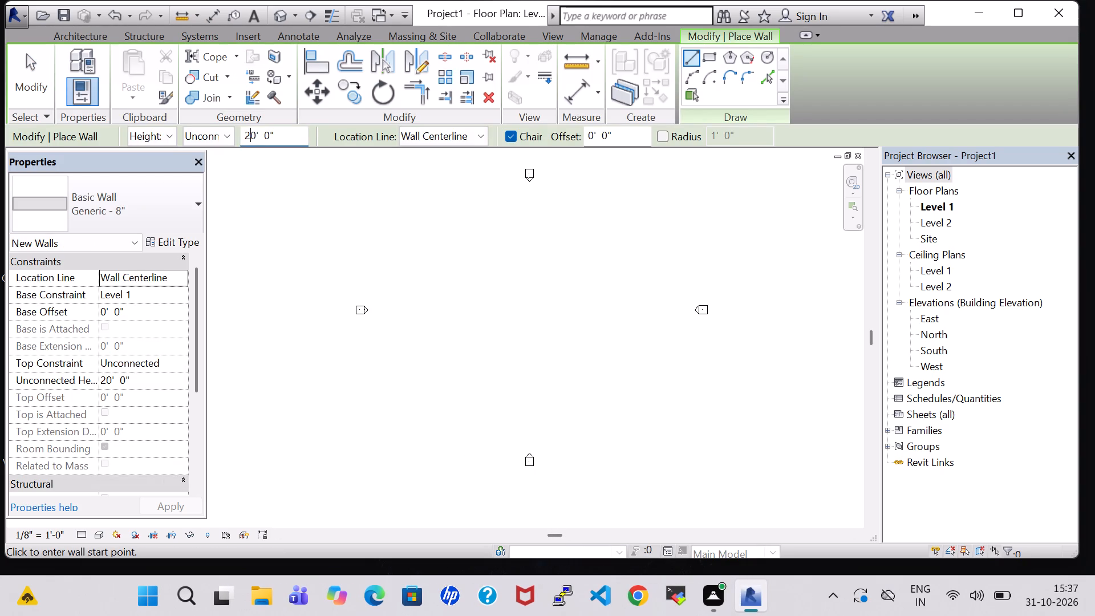
key("BackSpace")
key("1")
left_click(439, 245)
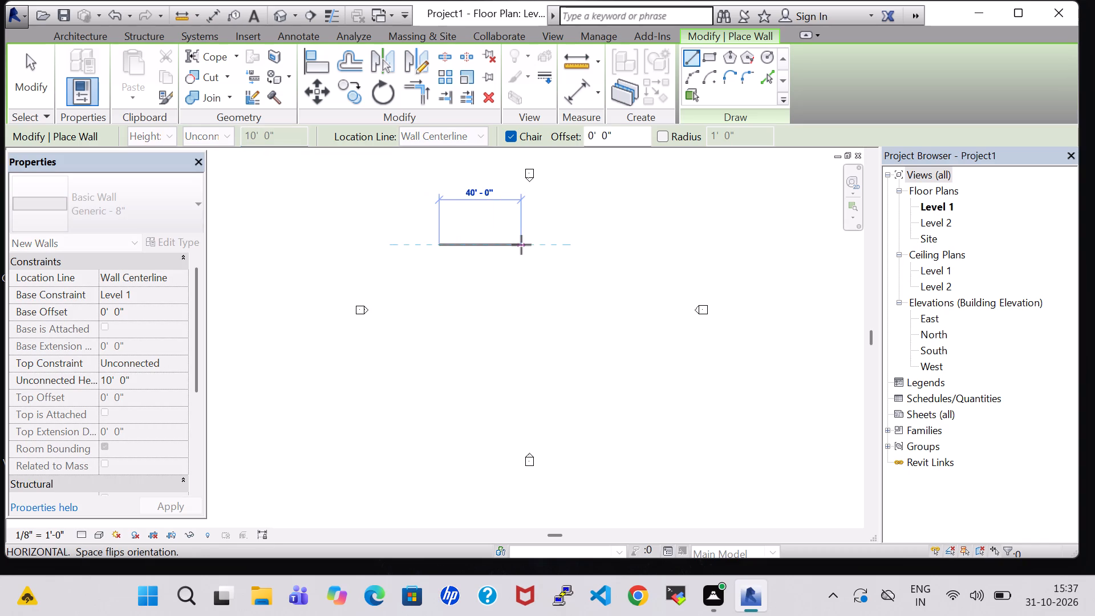
key("2")
key("BackSpace")
type("32")
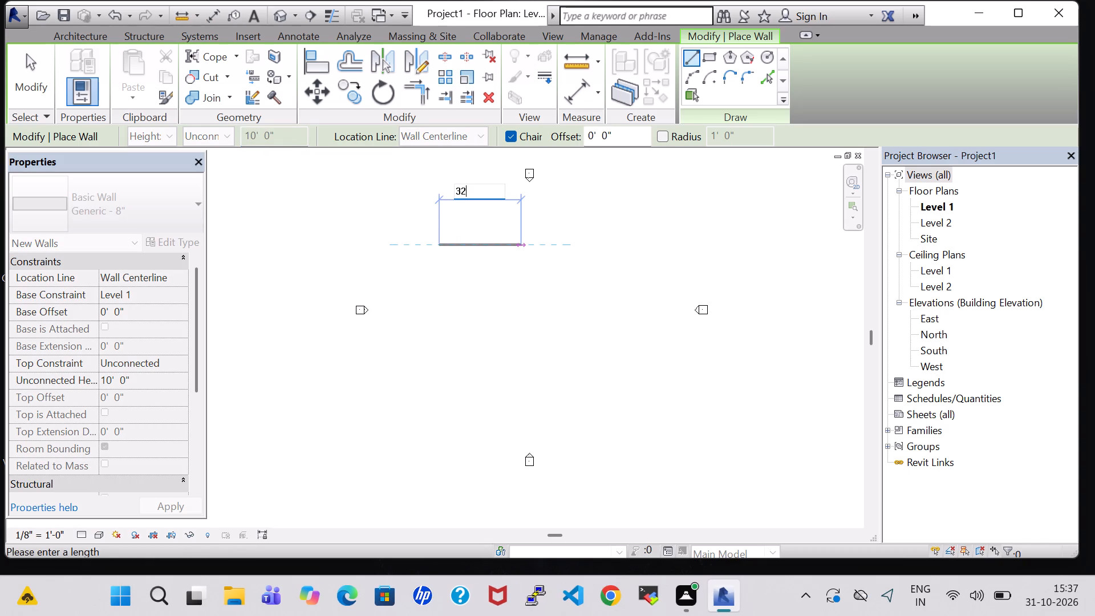
key("Return")
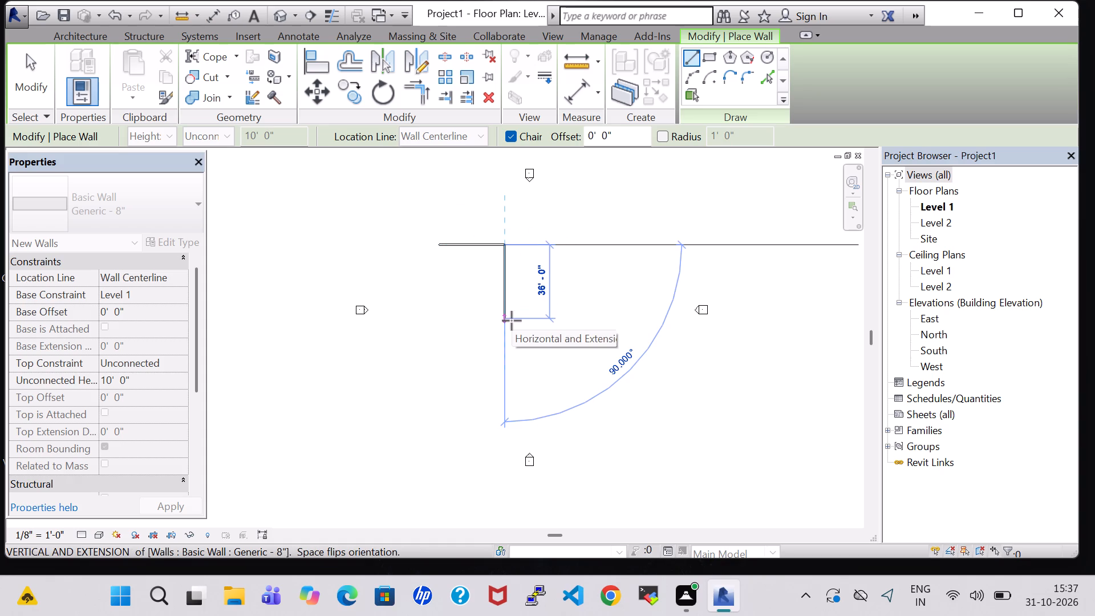
type("44")
key("Return")
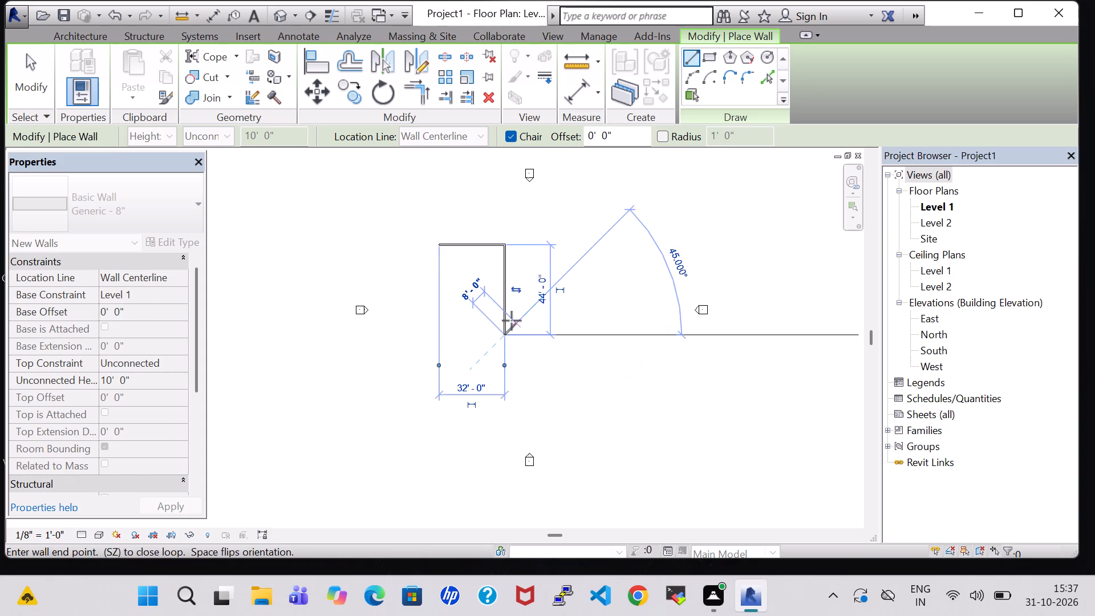
left_click(437, 338)
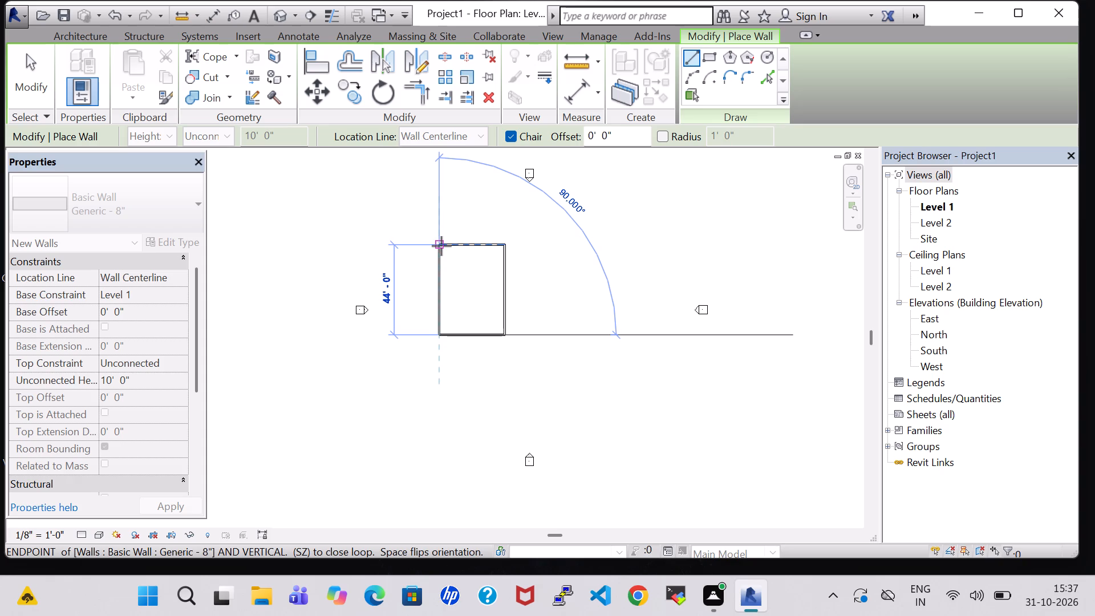
left_click(441, 246)
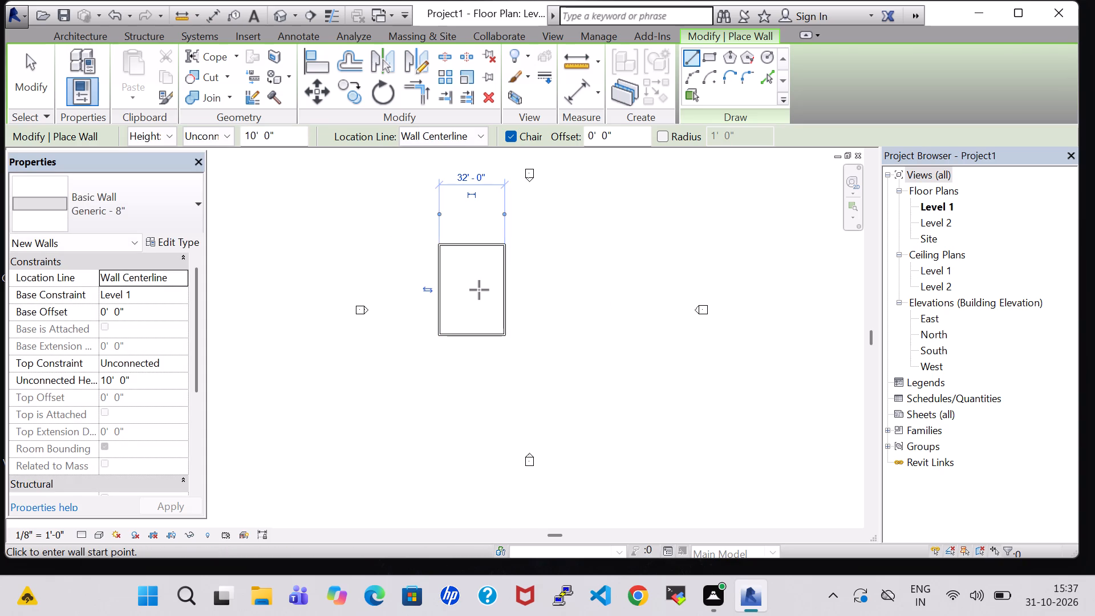
key("Escape")
key("Escape")
Draw a 14' partition from the west wall, 4' below the north wall, and close it up to the north wall.
scroll(479, 290, "up", 4)
middle_click_drag(479, 290, 571, 323)
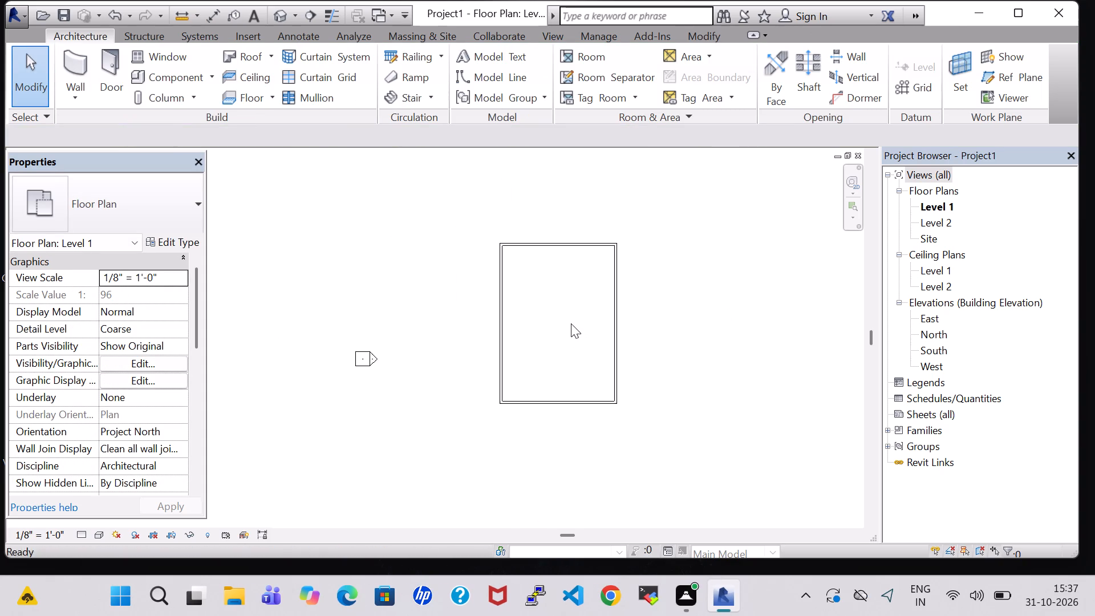
scroll(571, 323, "up", 5)
middle_click_drag(572, 324, 577, 337)
scroll(577, 337, "up", 1)
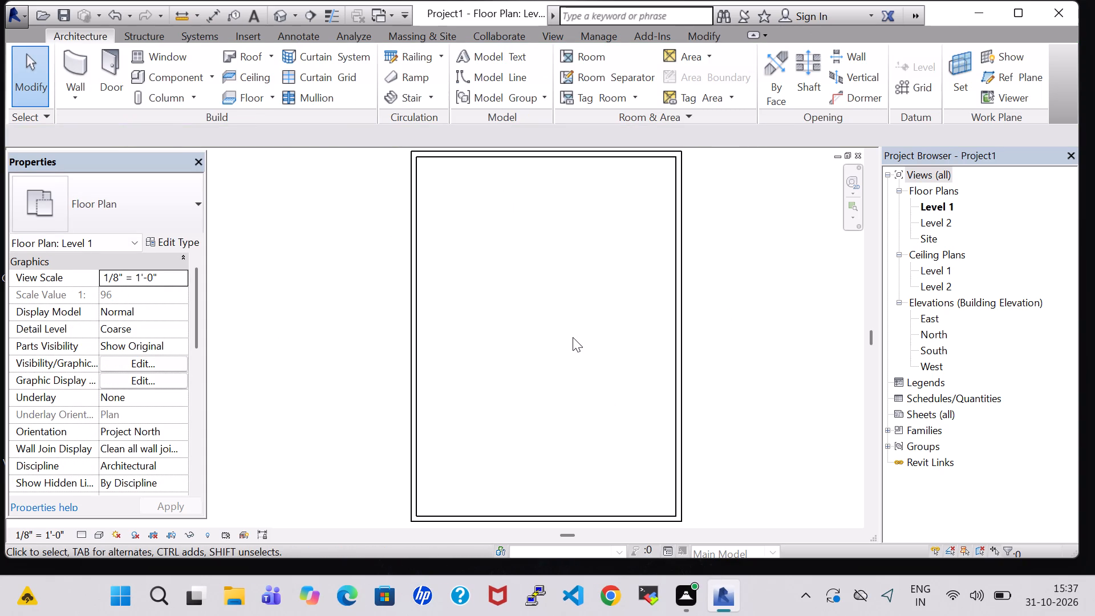
left_click(82, 59)
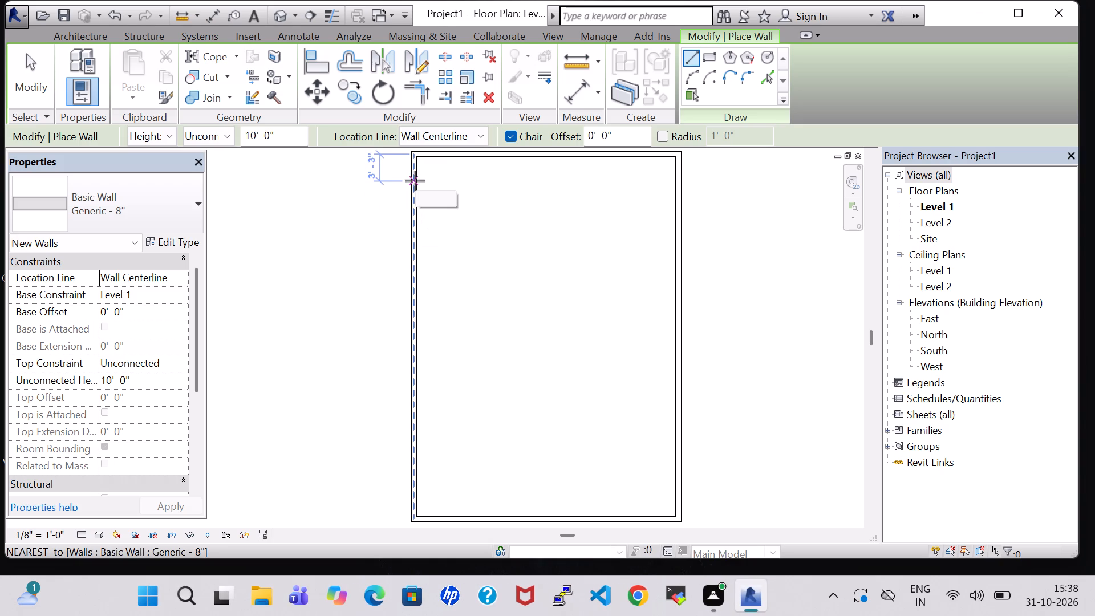
key("4")
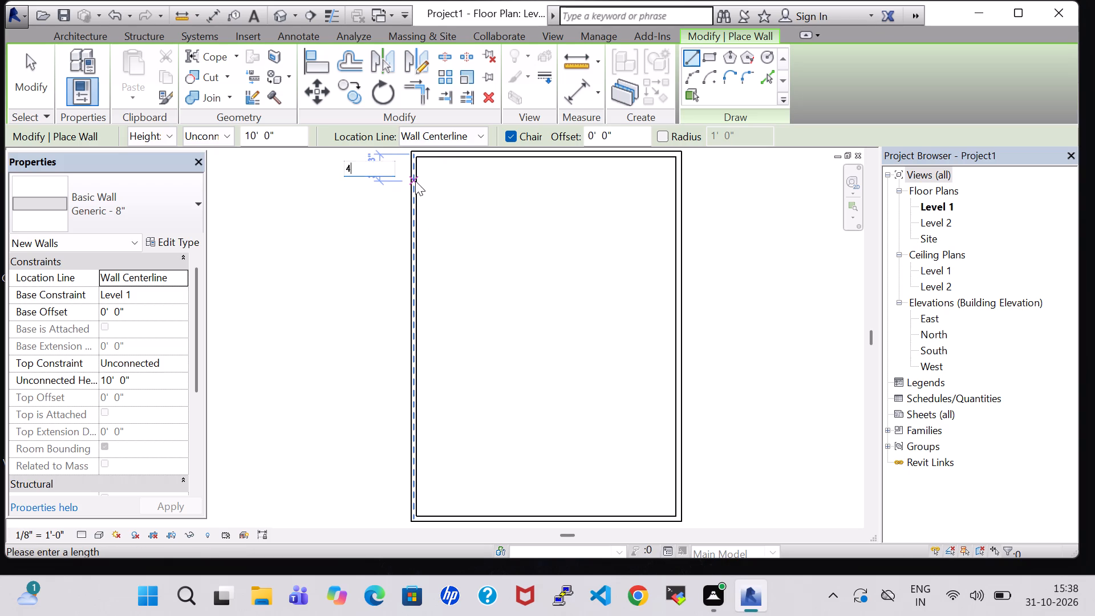
key("apostrophe")
key("Return")
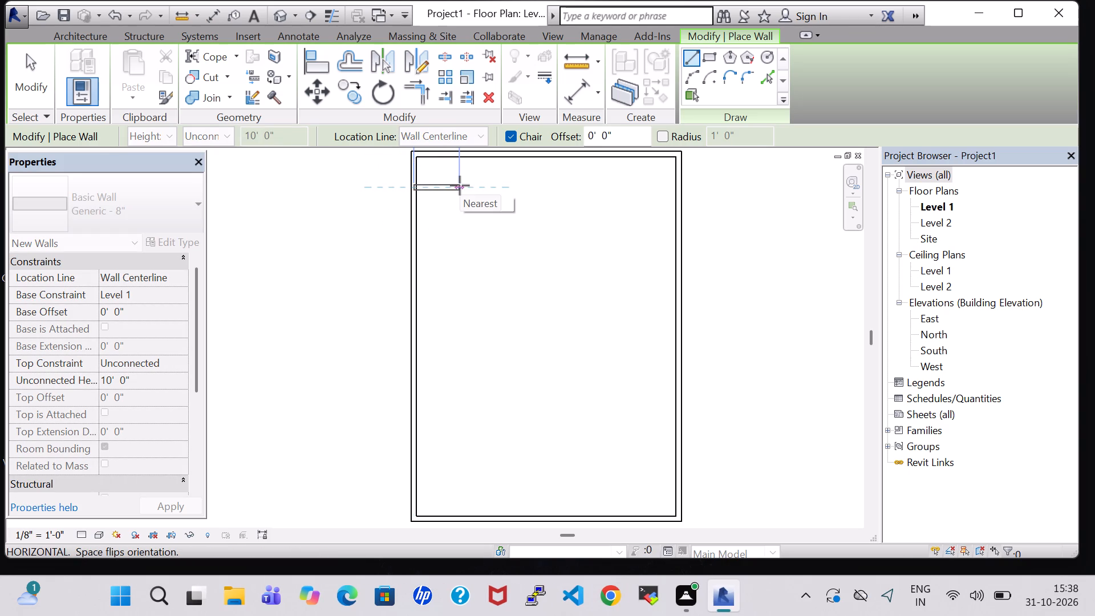
type("14")
key("Return")
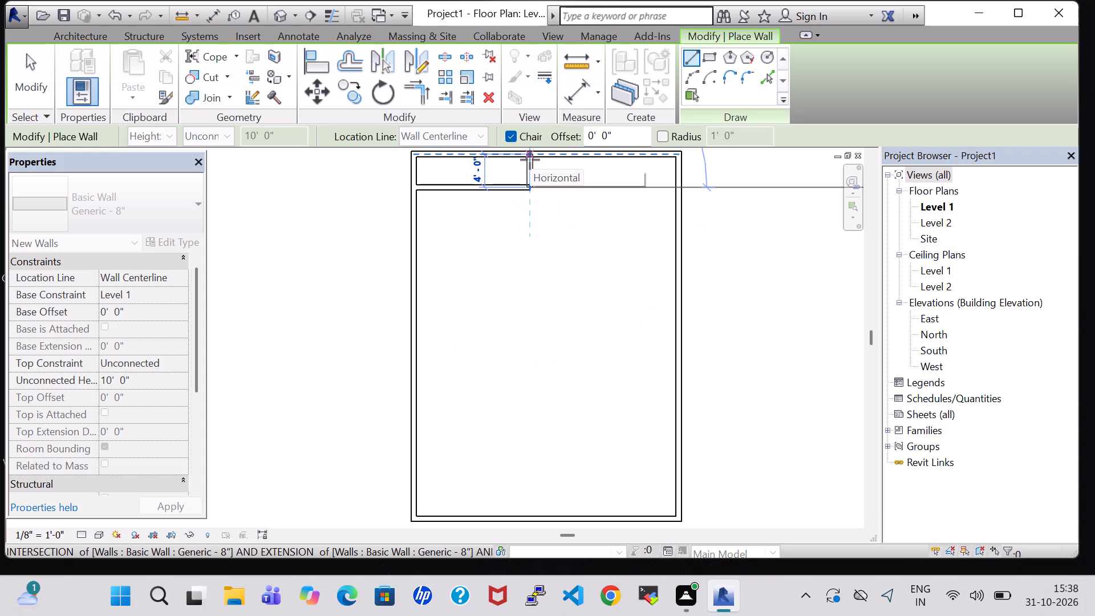
left_click(530, 160)
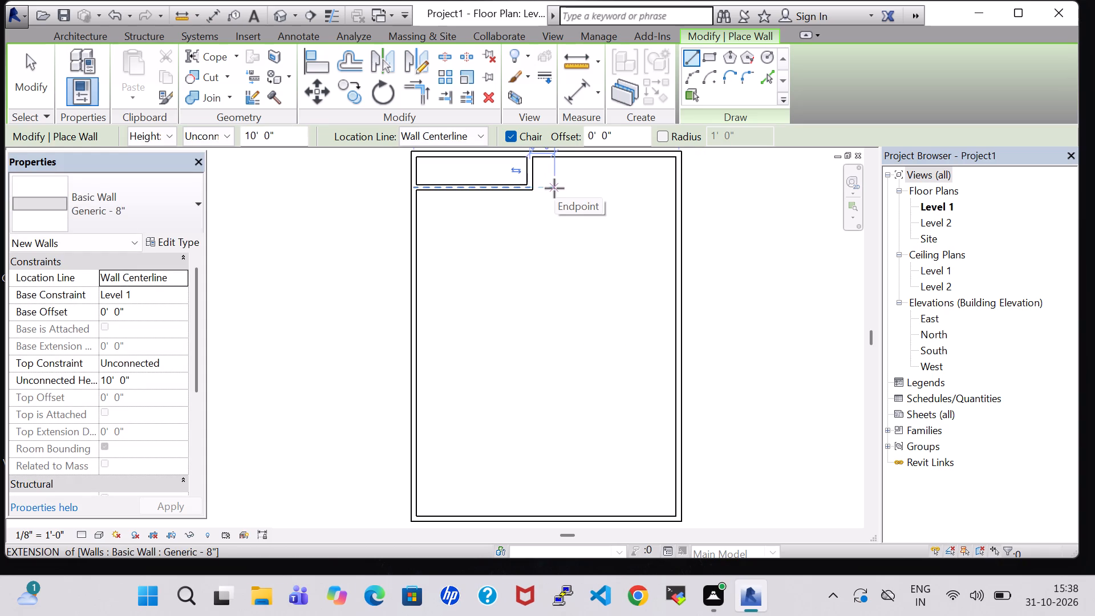
Extend the horizontal partition 5' east of its corner by drawing a collinear wall back to it.
middle_click_drag(554, 188, 554, 228)
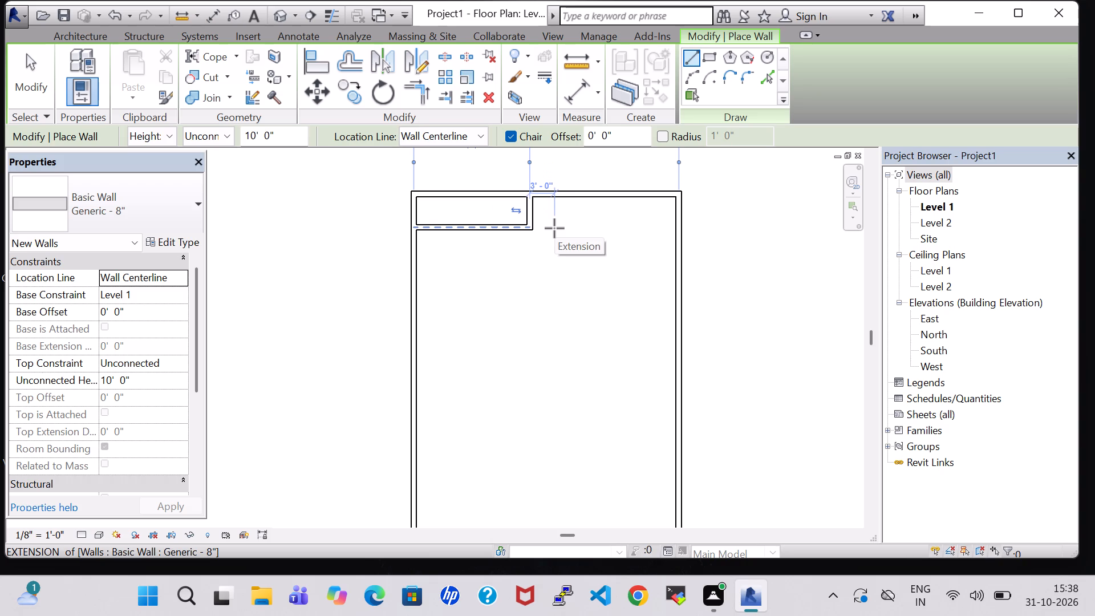
key("5")
key("apostrophe")
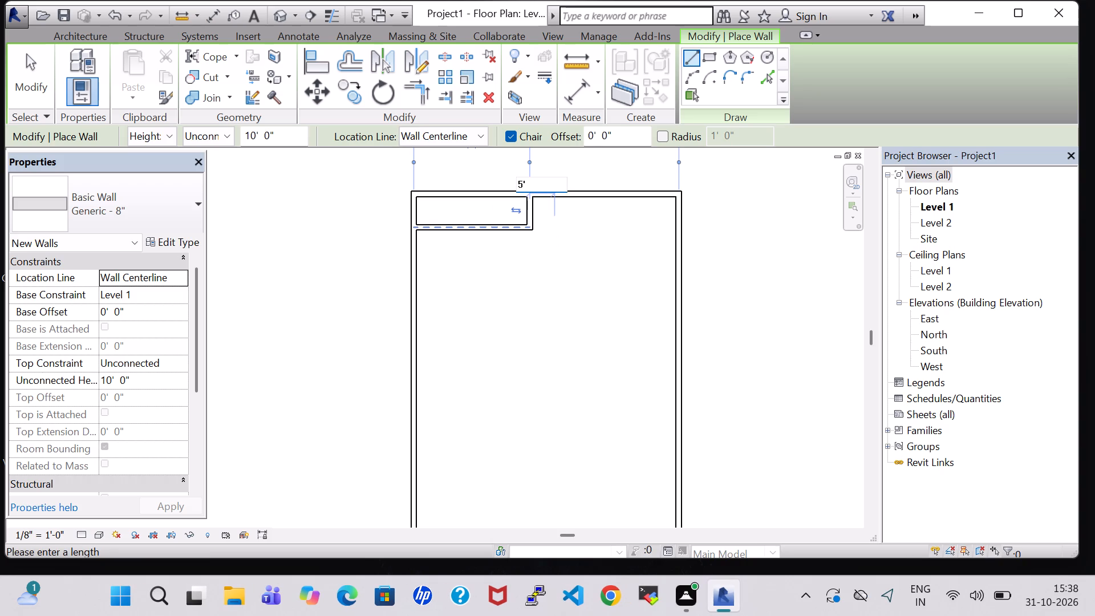
key("Return")
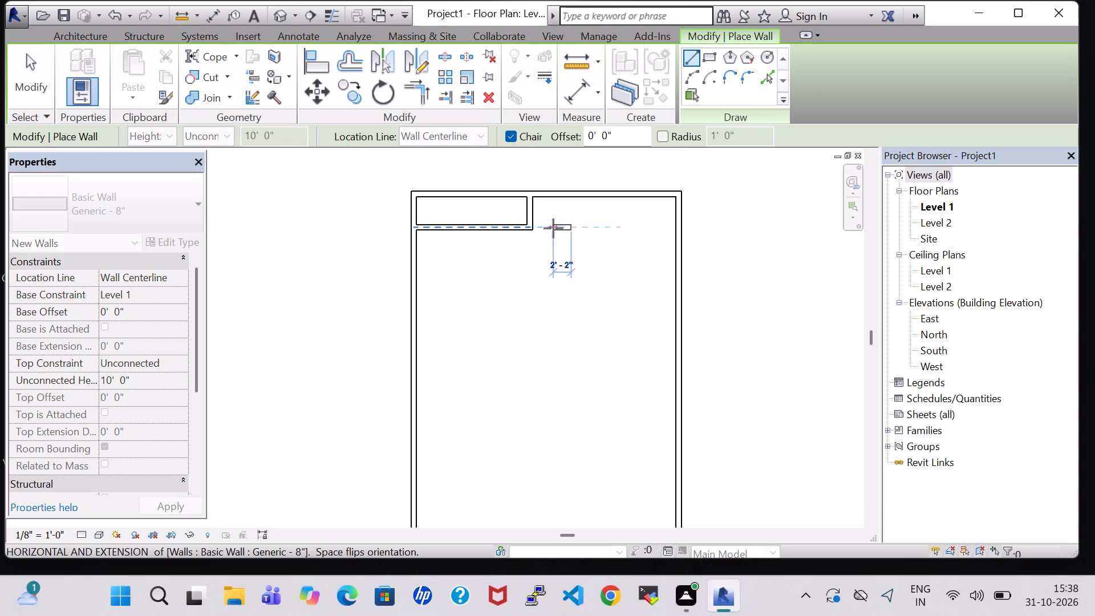
left_click(533, 228)
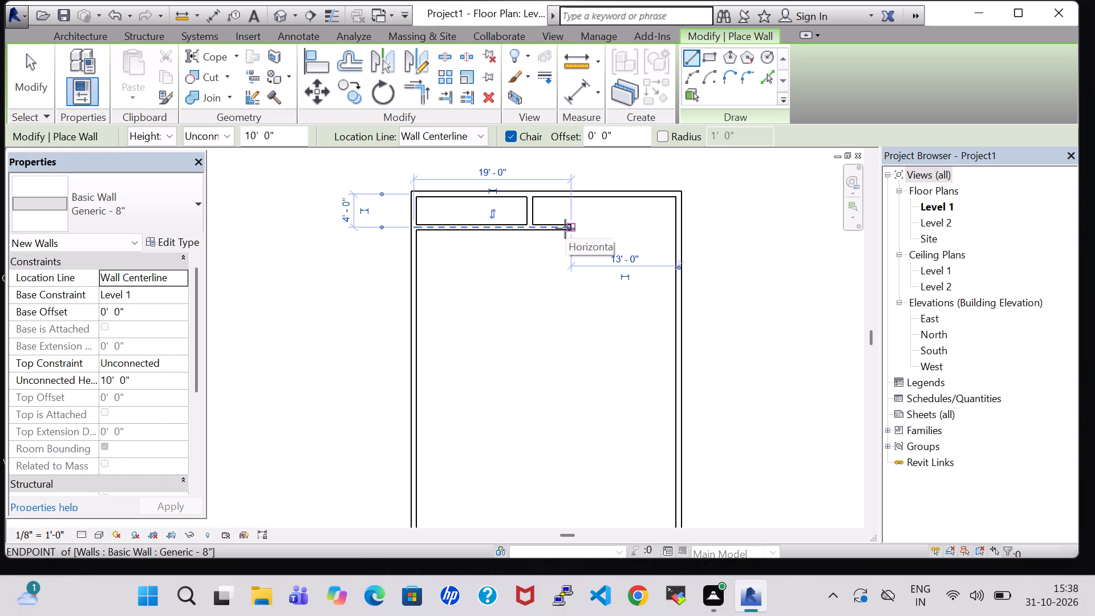
key("Escape")
key("Escape")
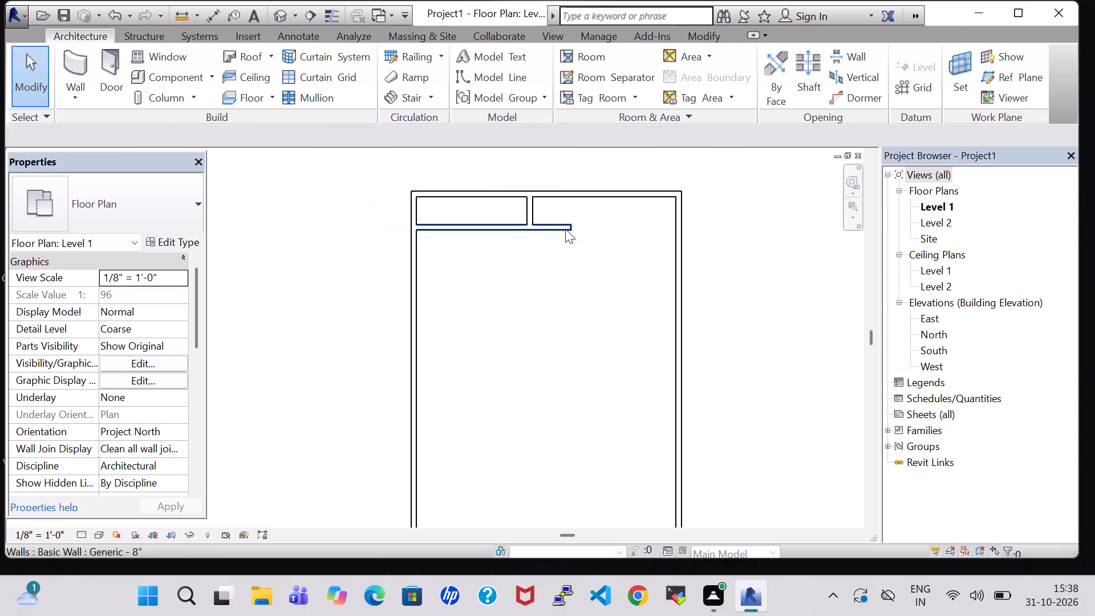
Set the horizontal partition's overall length to 20'.
left_click(564, 226)
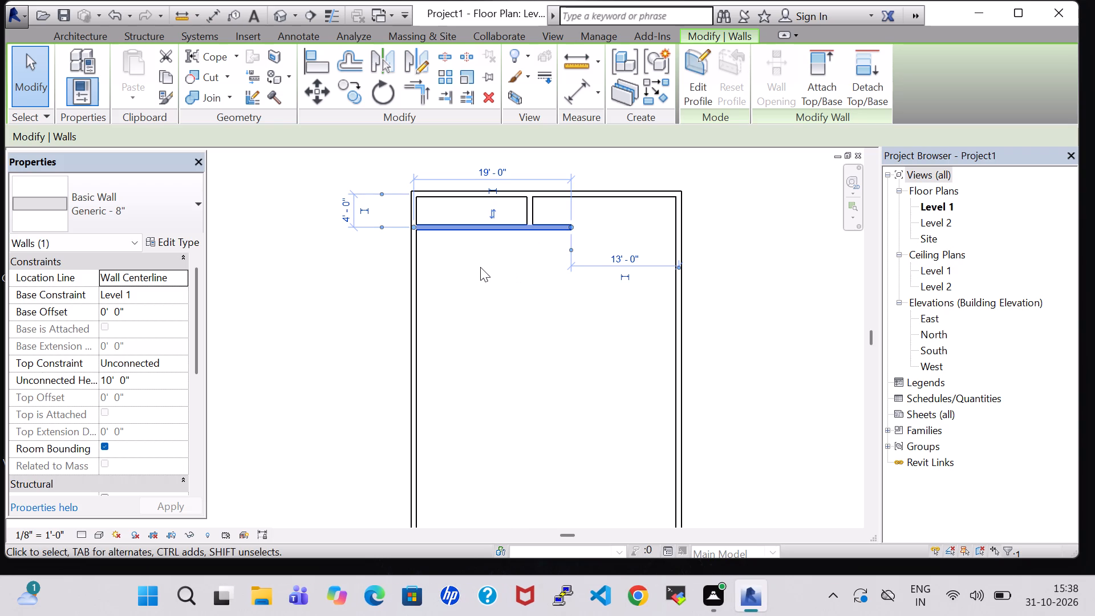
left_click(490, 171)
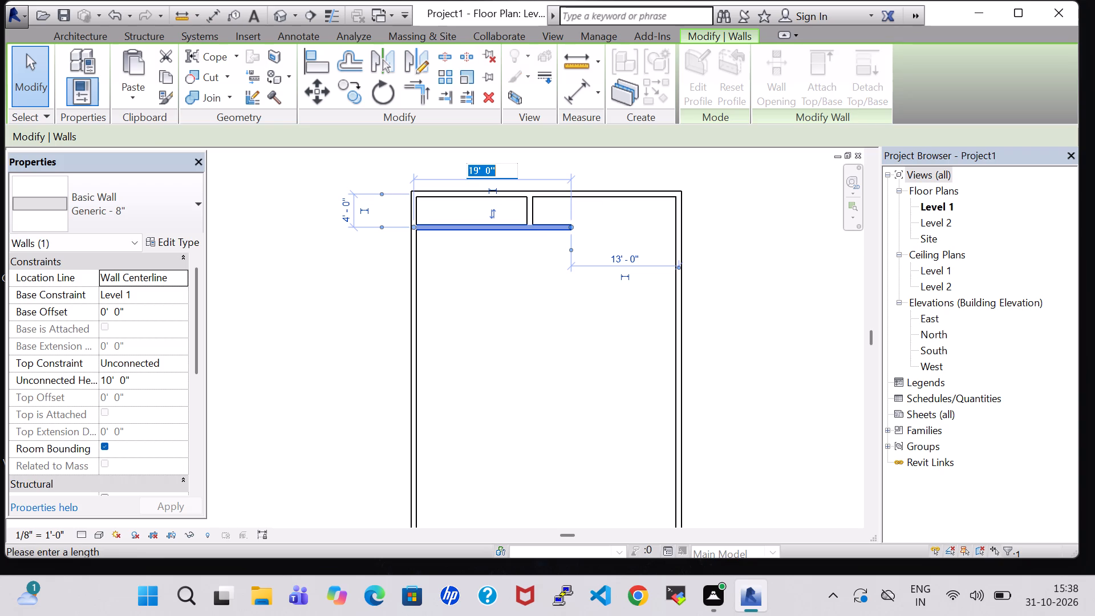
left_click(478, 171)
key("BackSpace")
key("BackSpace")
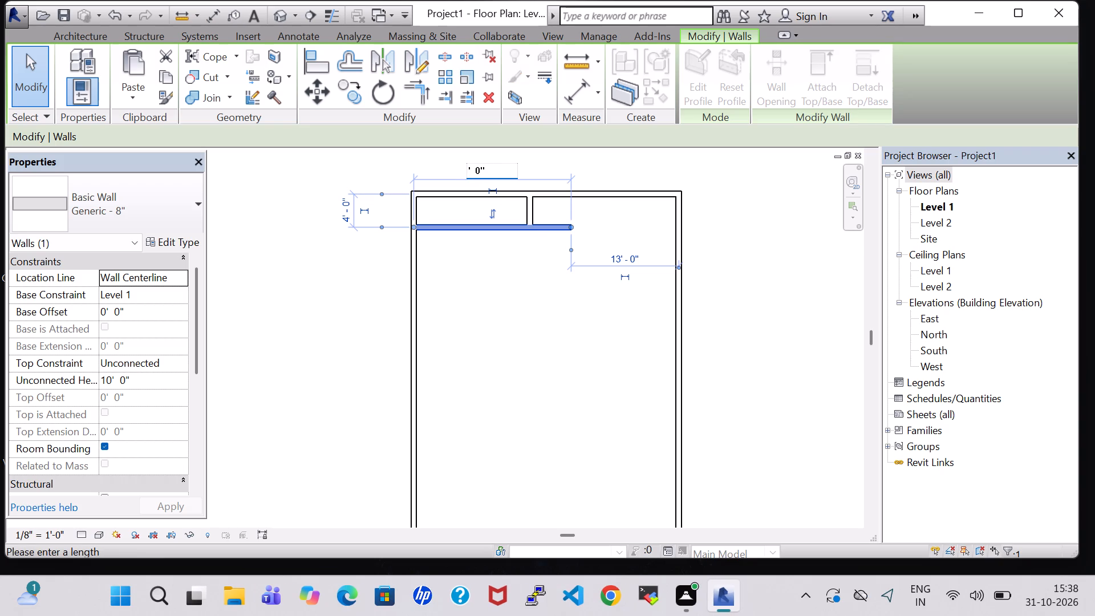
type("20")
key("Return")
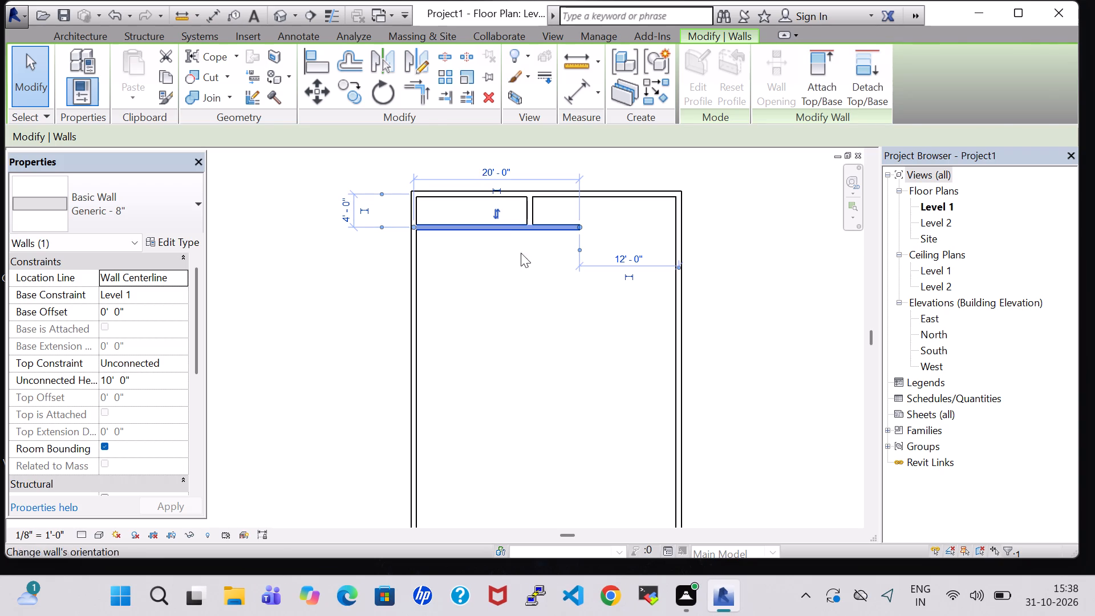
left_click(549, 290)
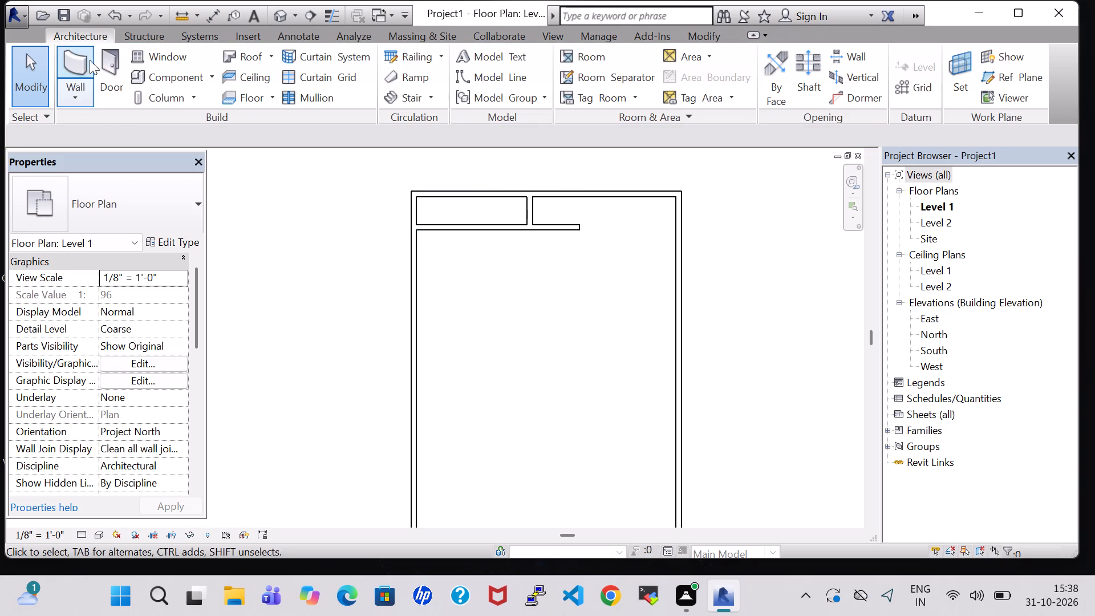
Draw a 9' vertical wall down from the north wall, aligned with the east end of the horizontal partition.
left_click(80, 64)
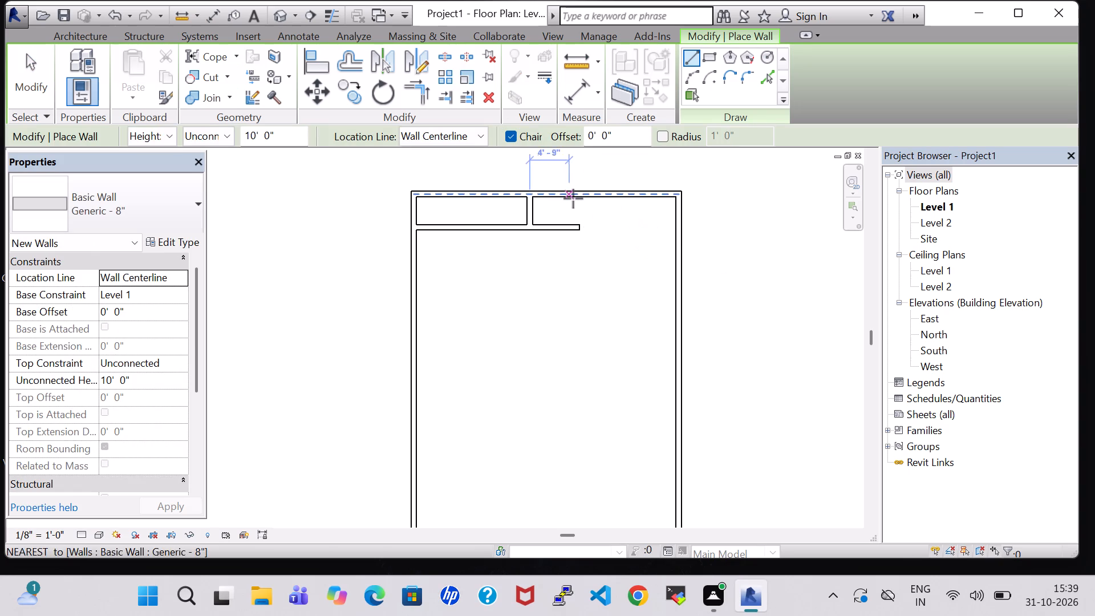
left_click(577, 197)
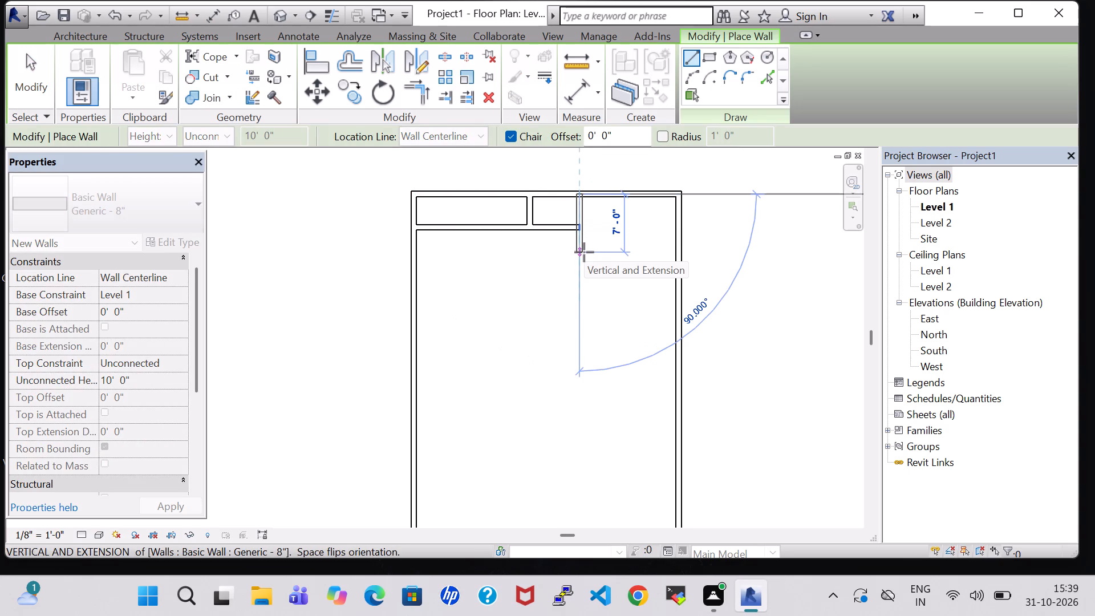
type("9'")
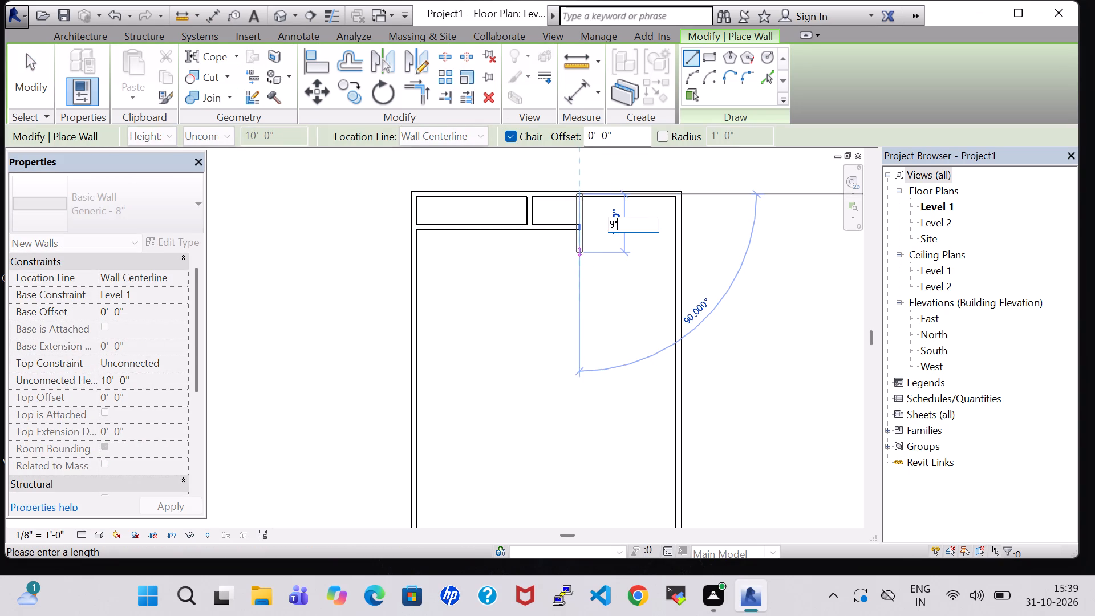
key("Return")
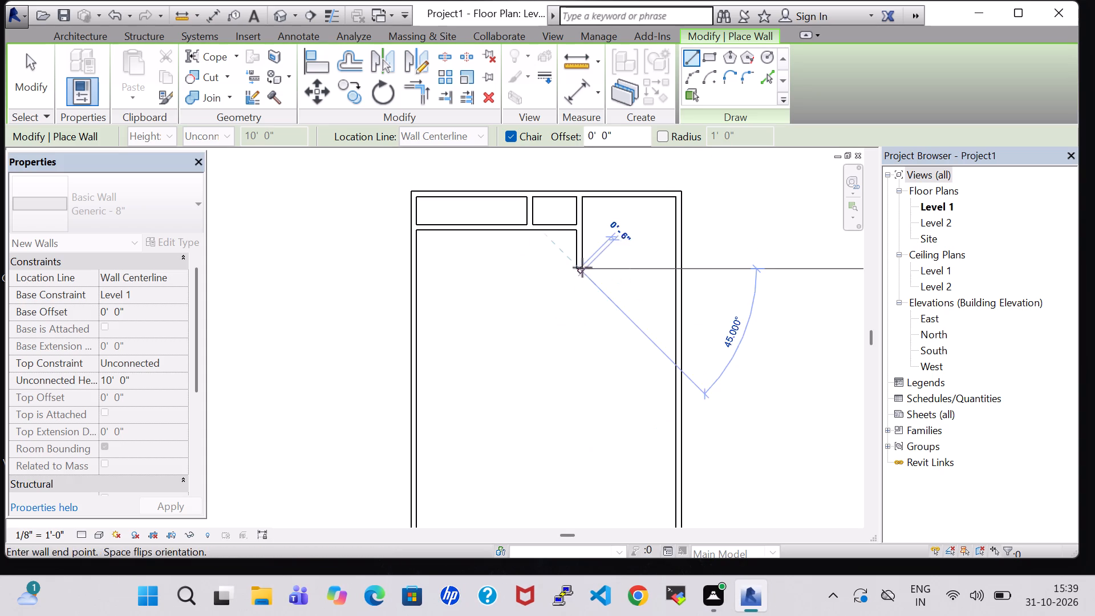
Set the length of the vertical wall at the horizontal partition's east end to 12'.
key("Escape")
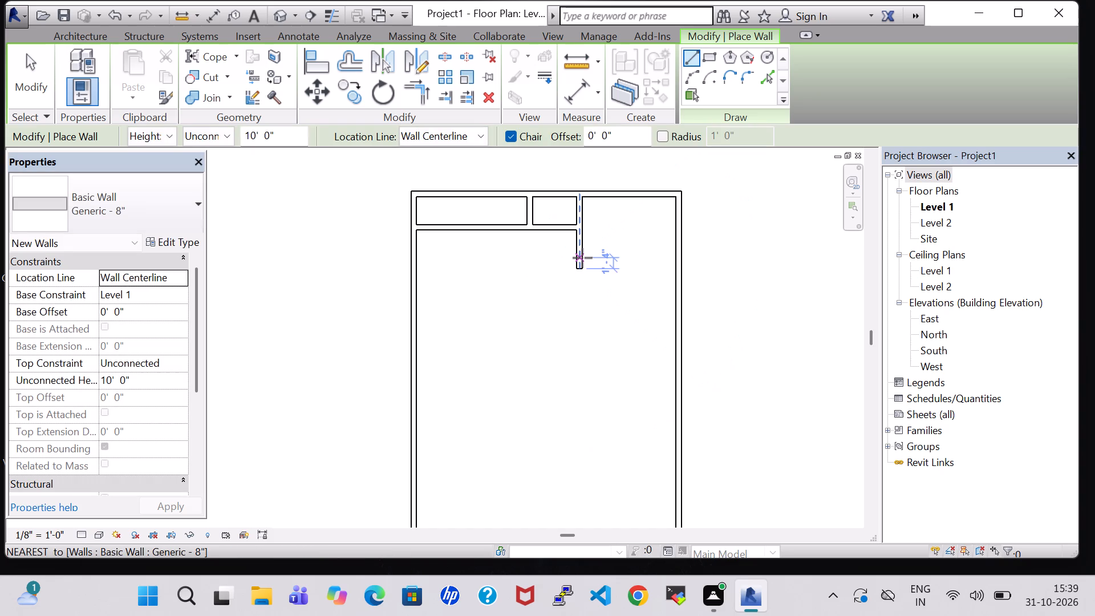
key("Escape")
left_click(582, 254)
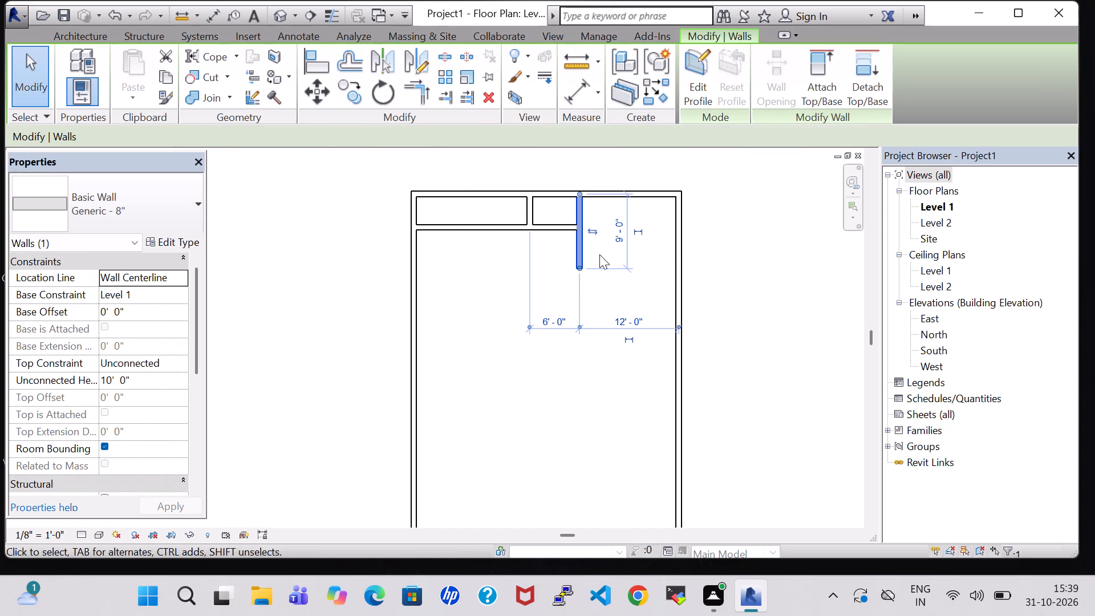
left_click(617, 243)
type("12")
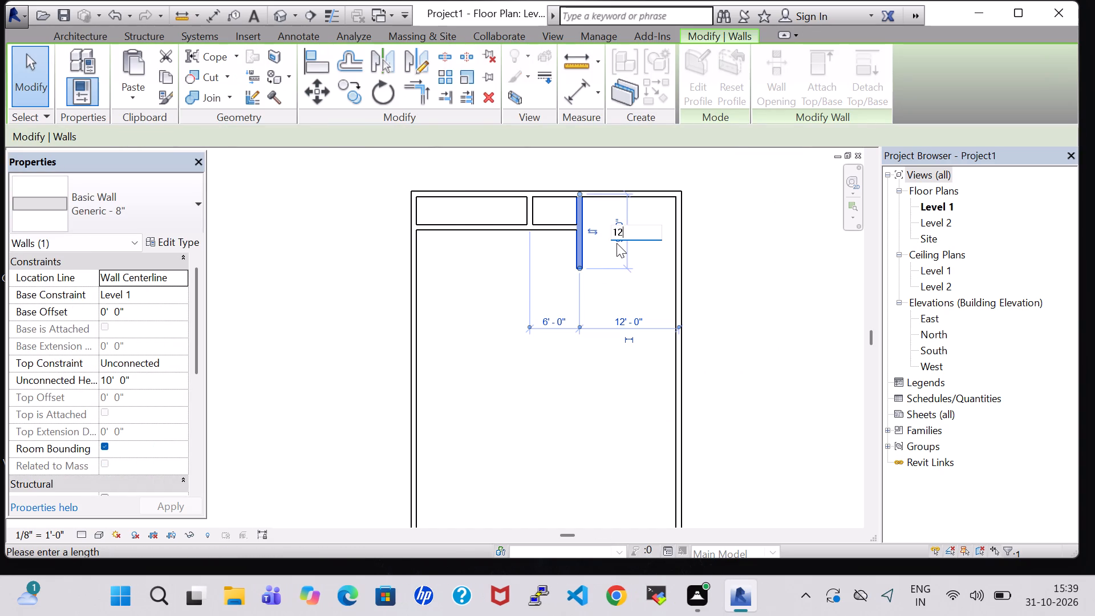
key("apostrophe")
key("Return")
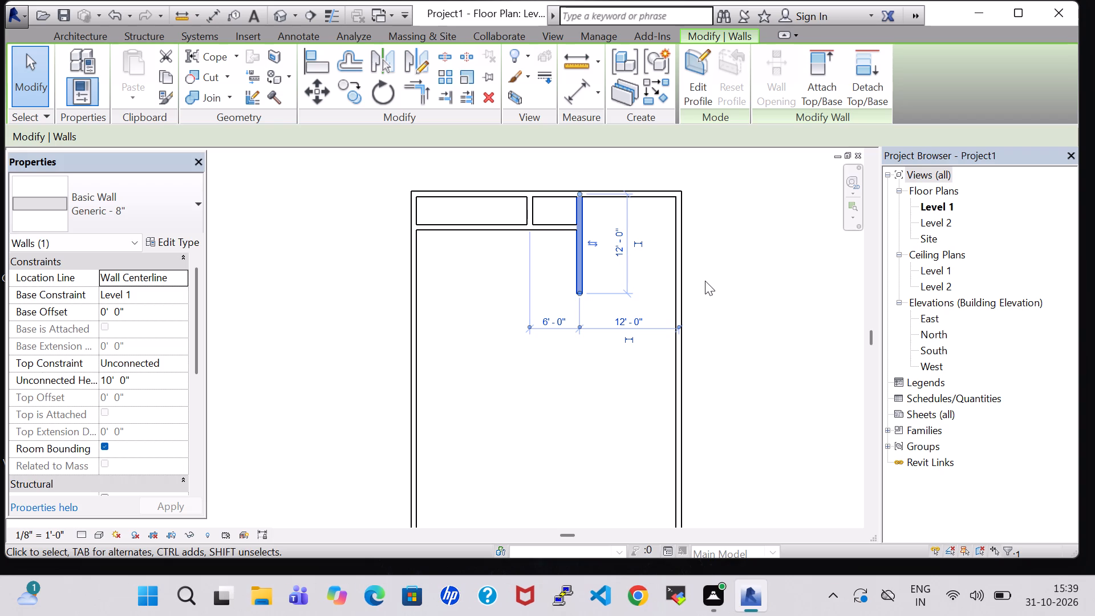
Set the length of the vertical wall at the horizontal partition's east end to 14'.
left_click(620, 253)
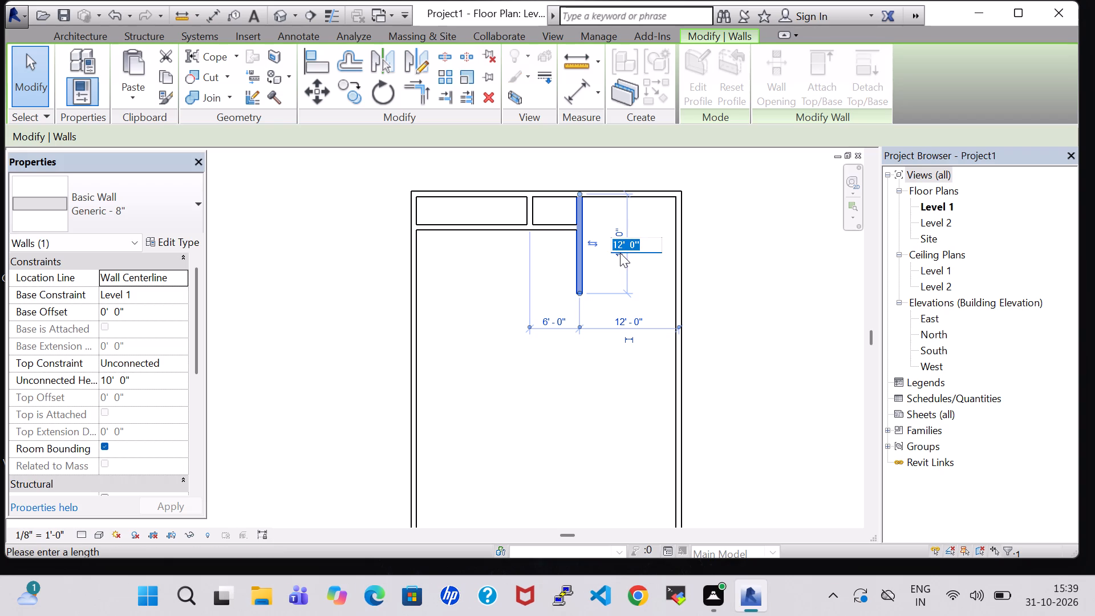
type("14")
key("Return")
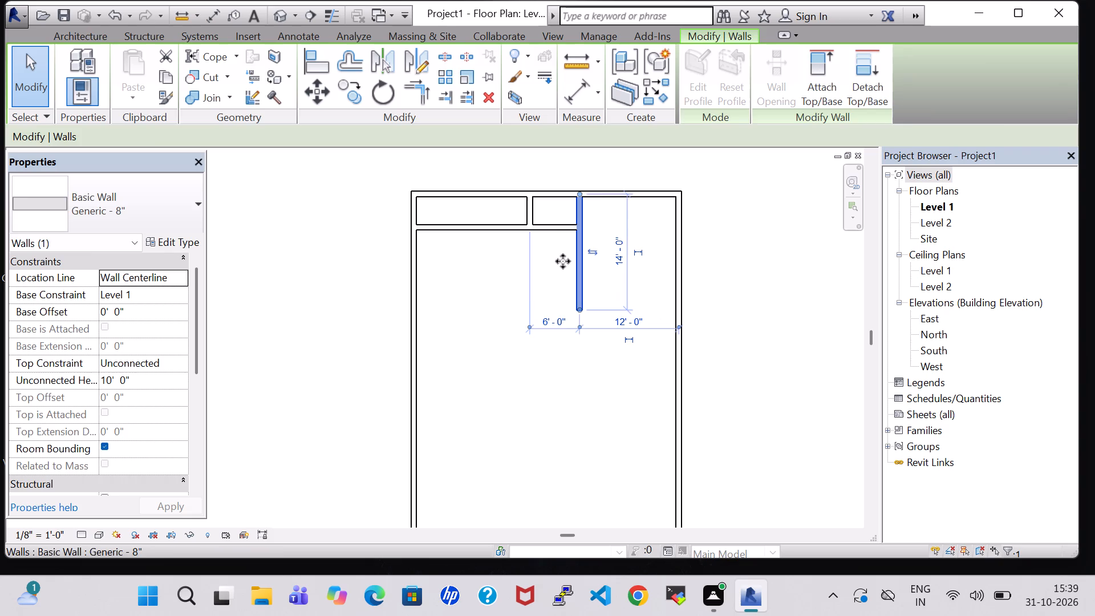
left_click(472, 290)
Draw a 12' horizontal wall from the south end of the 14' vertical wall to the east exterior wall.
left_click(77, 60)
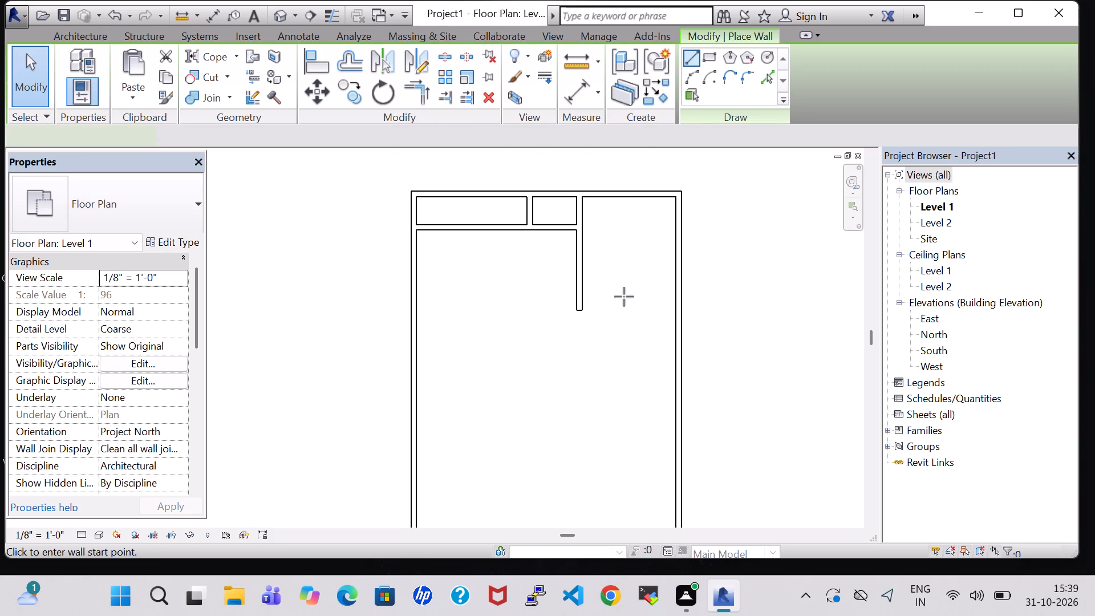
left_click(581, 306)
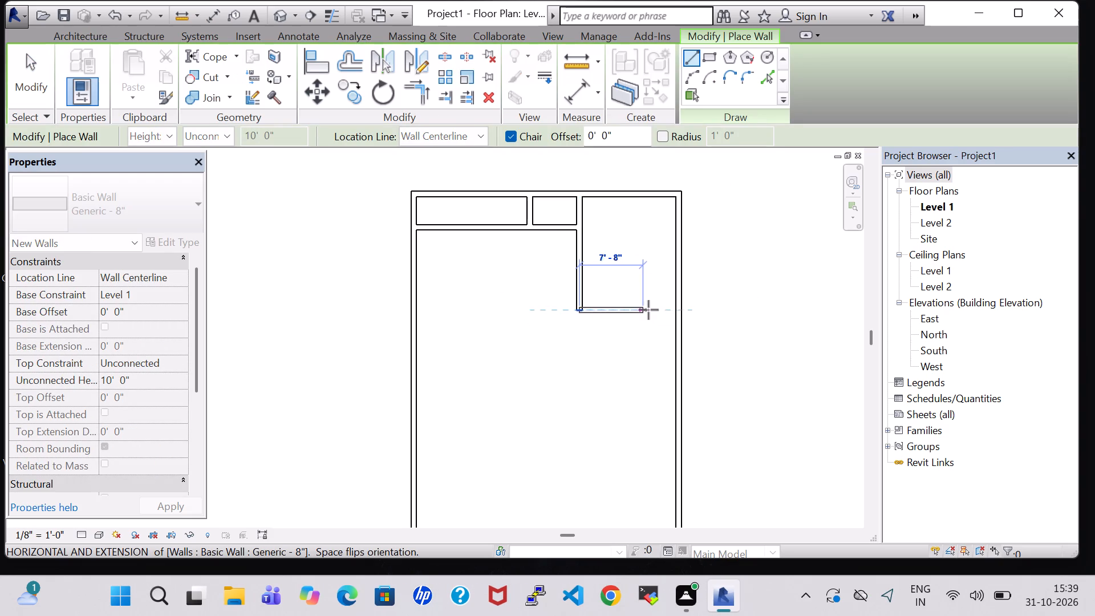
left_click(682, 313)
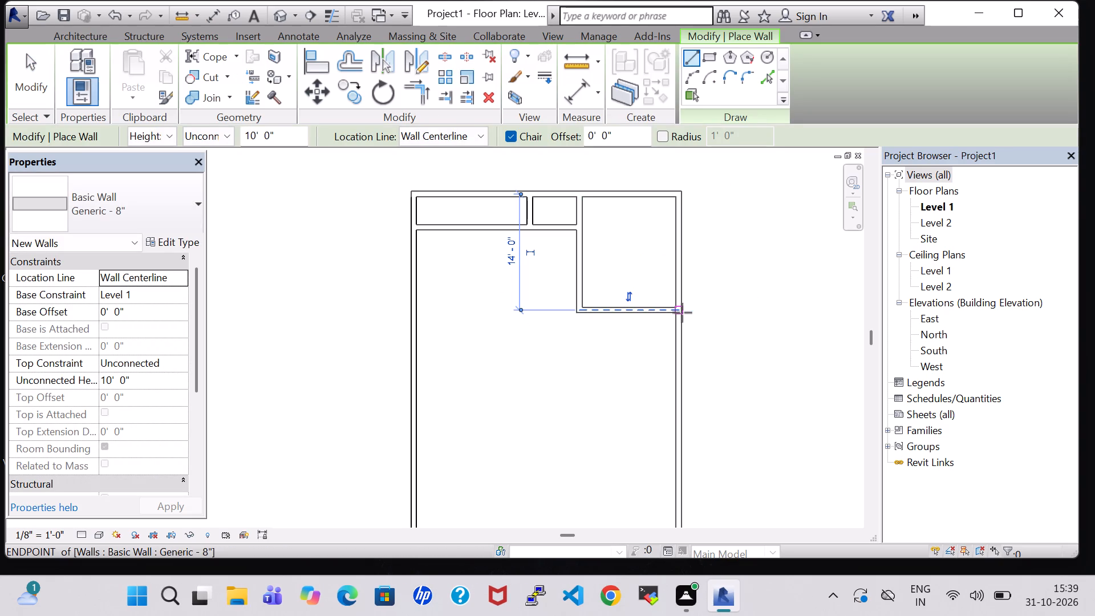
key("Escape")
key("Escape")
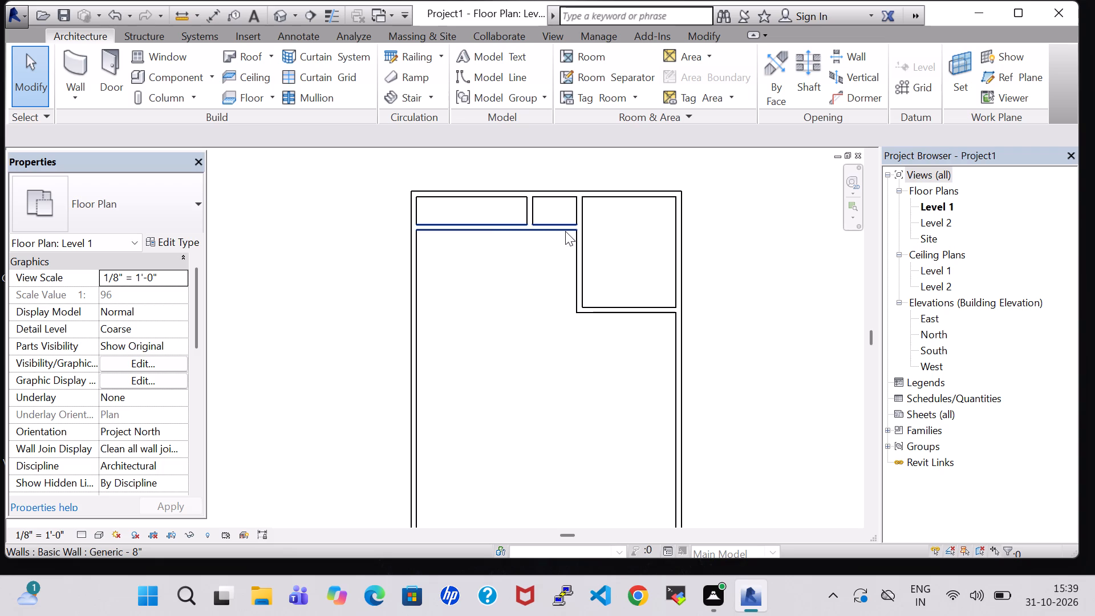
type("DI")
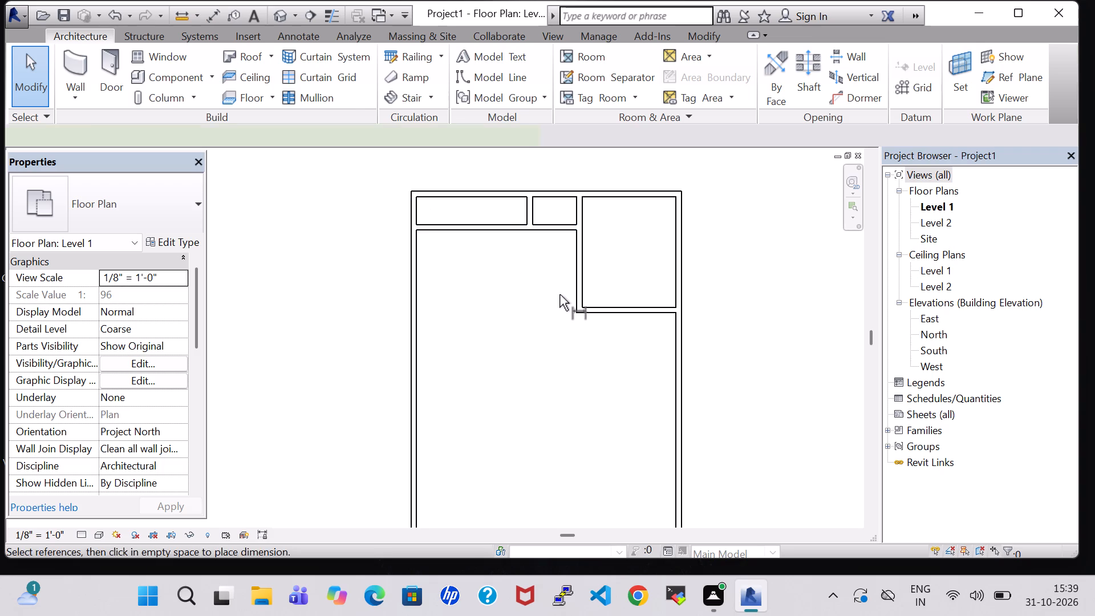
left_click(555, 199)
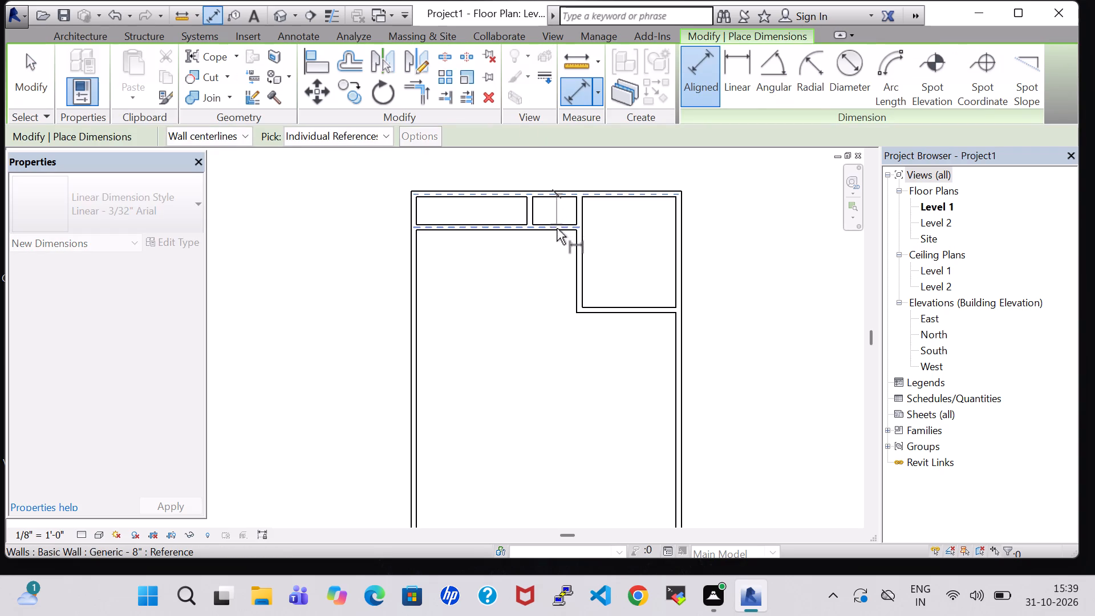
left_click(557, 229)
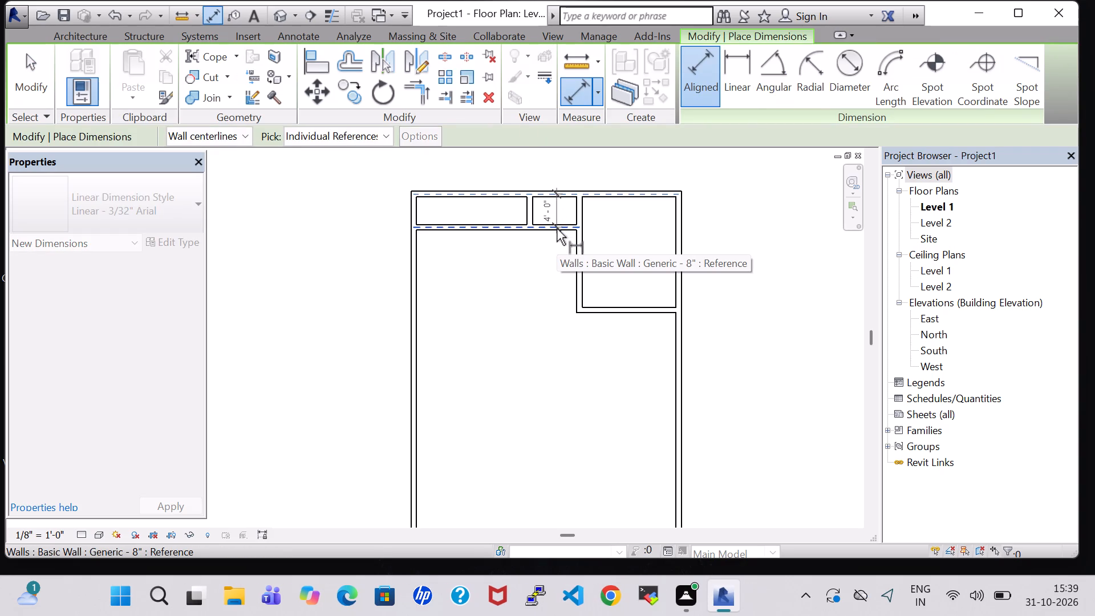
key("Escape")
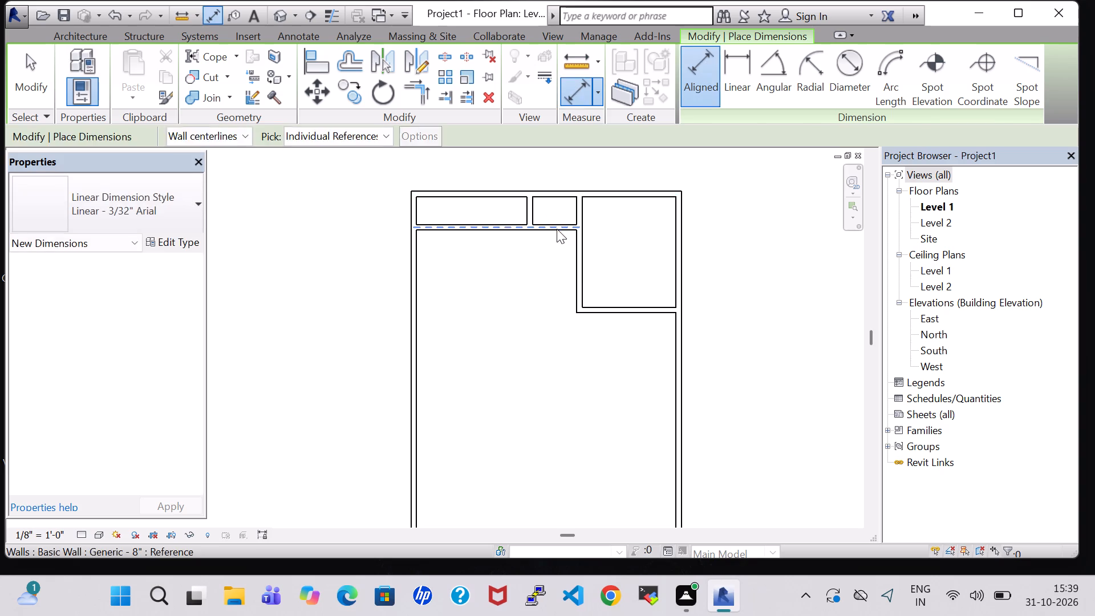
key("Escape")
Split the horizontal partition where the short vertical wall from the north wall meets it.
left_click(555, 228)
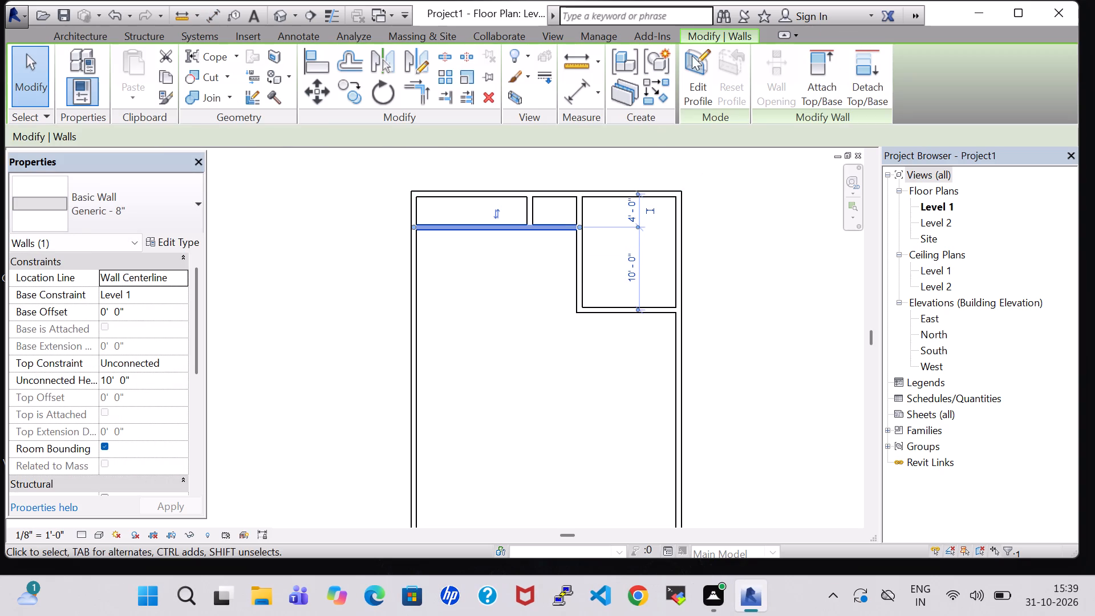
left_click(449, 56)
left_click(534, 221)
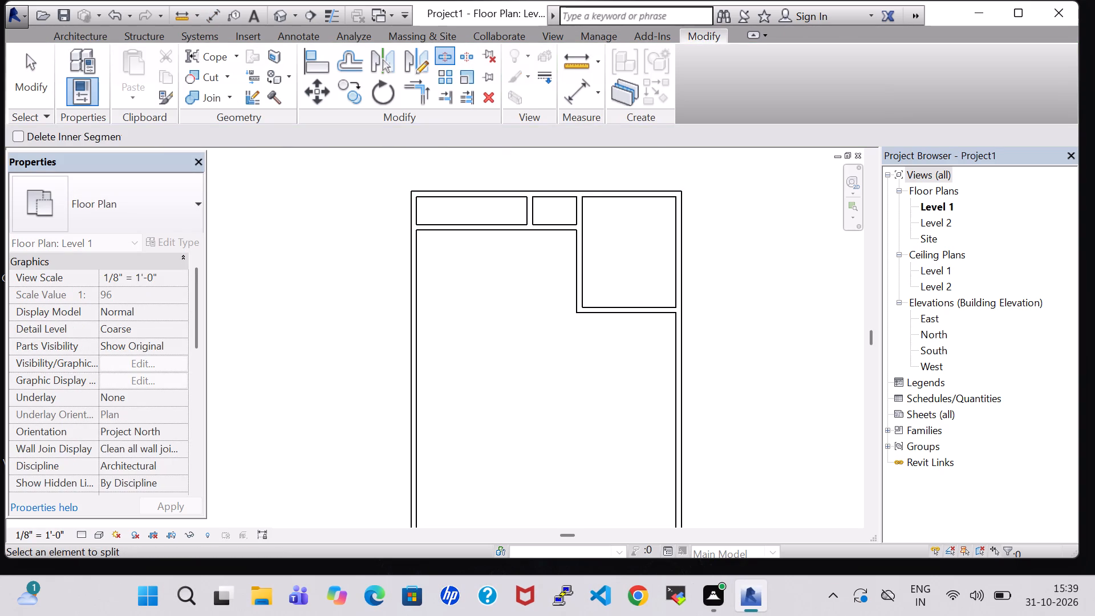
key("Escape")
key("Escape")
Nudge the short partition segment between the two vertical walls south to 5' 8" from the north wall, and delete that segment.
left_click(547, 229)
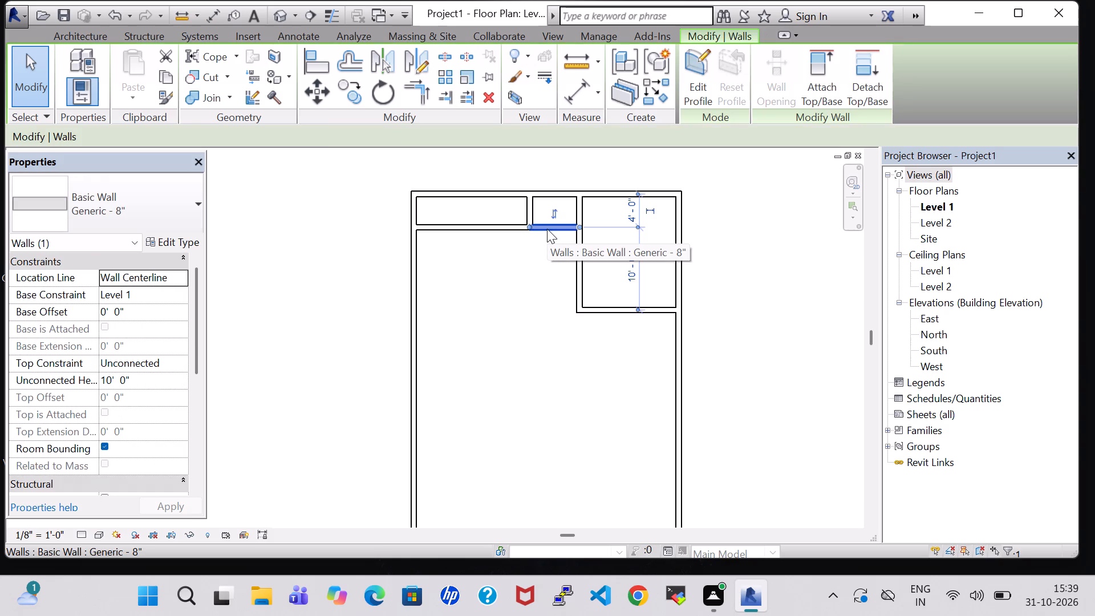
key("Down")
key("Down")
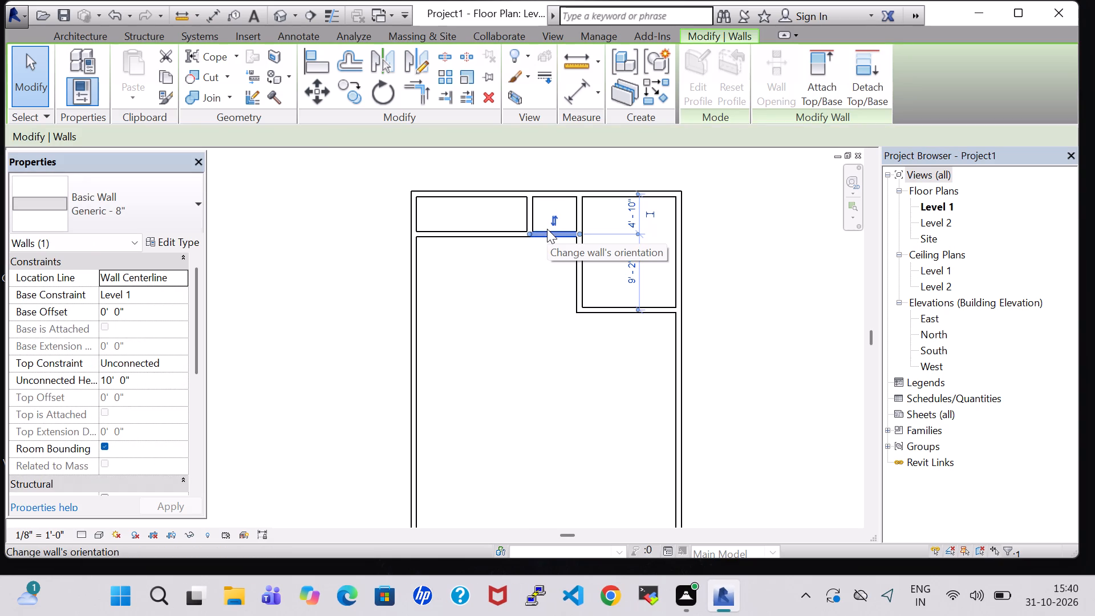
type("9'")
key("Return")
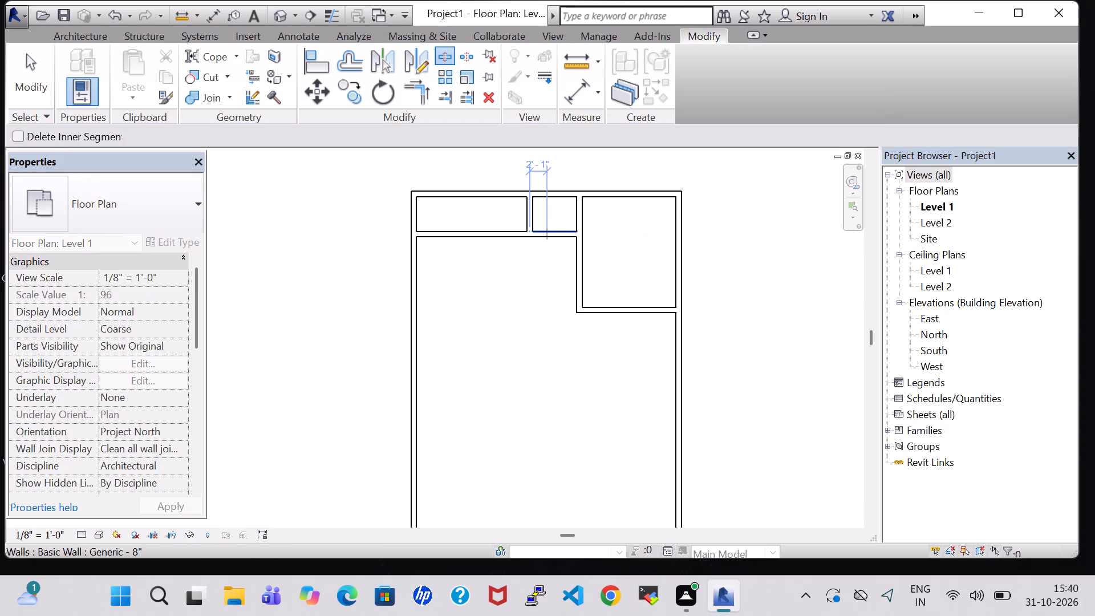
key("ctrl+z")
key("Down")
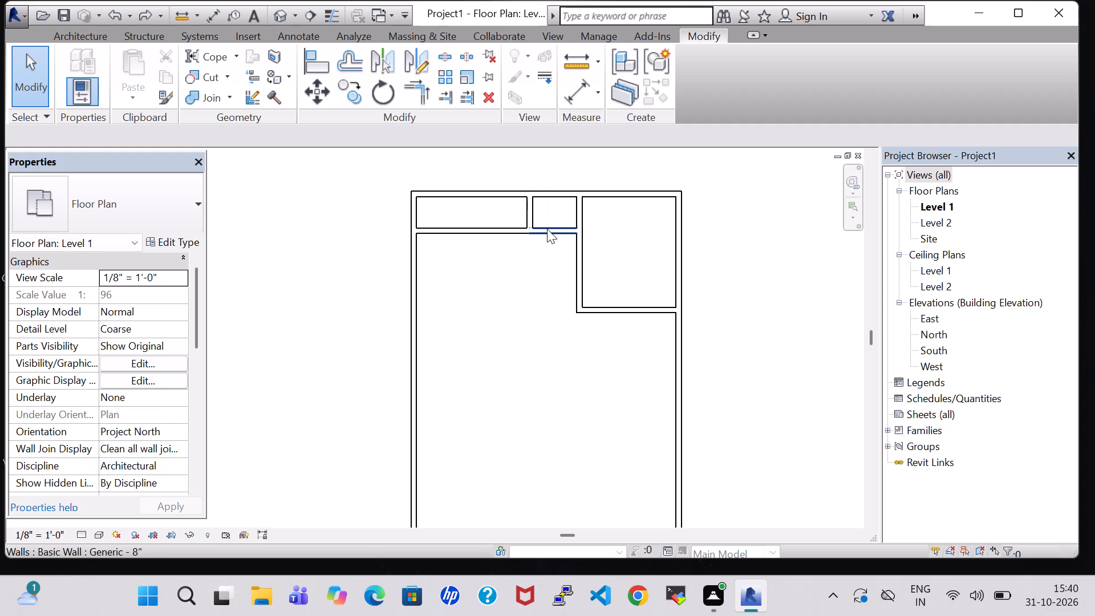
key("Down")
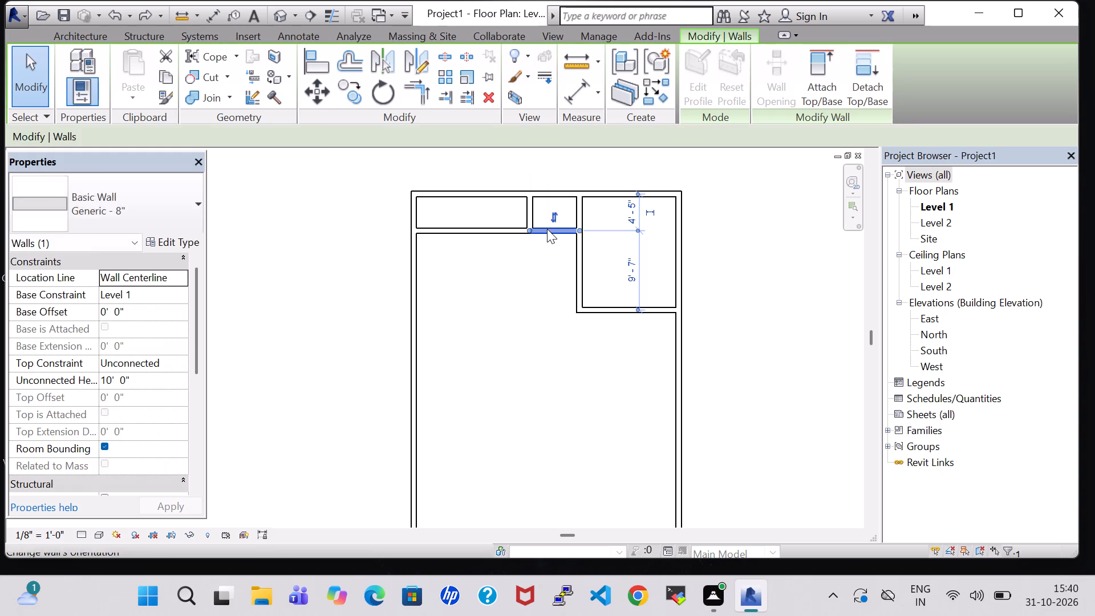
key("Down")
key("Down")
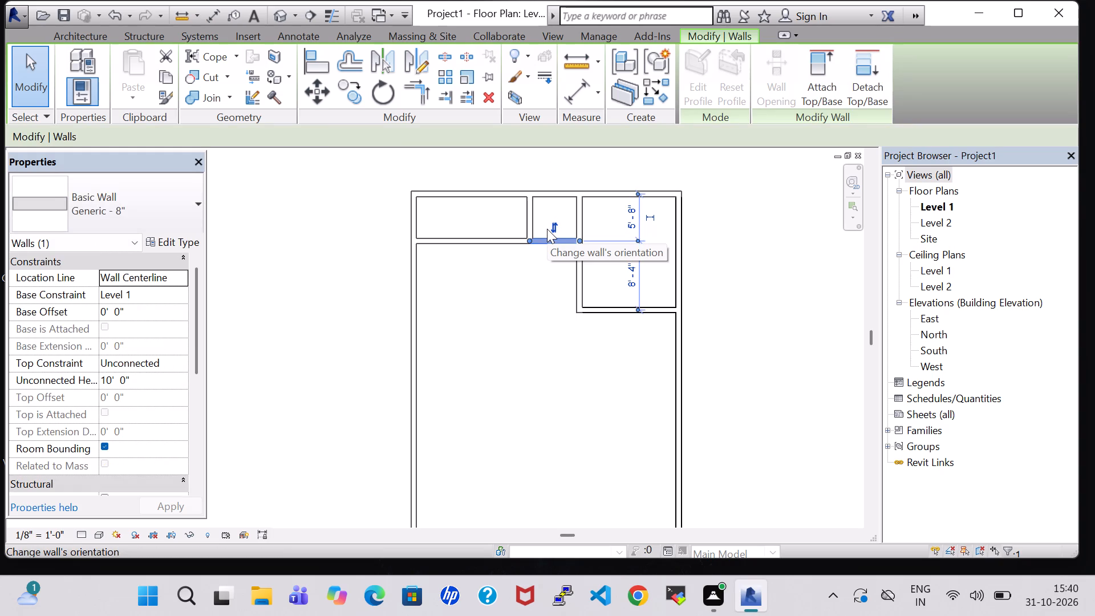
key("Delete")
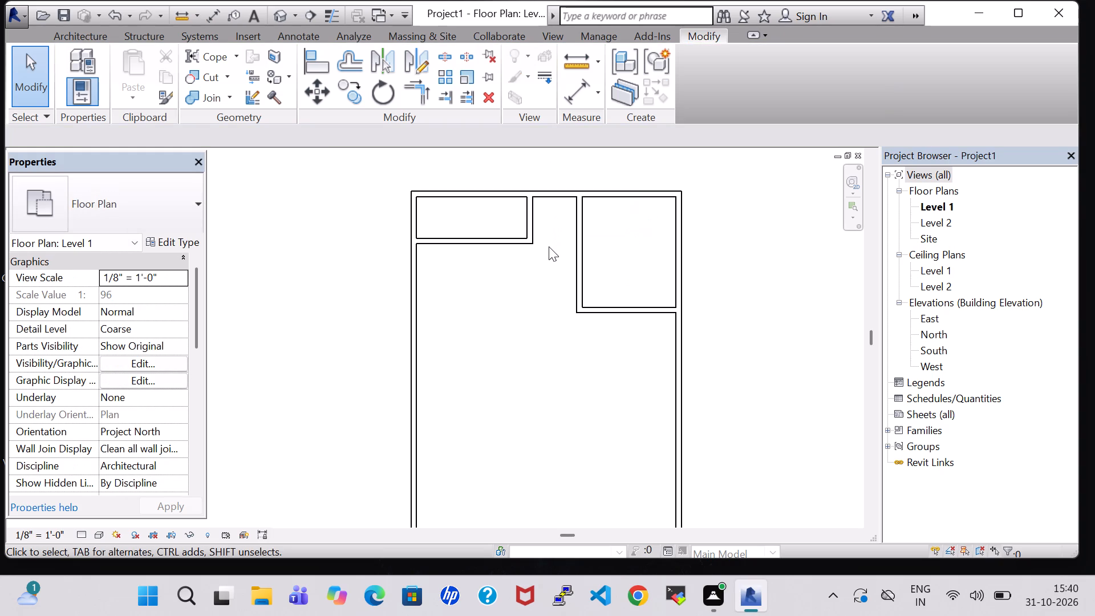
Set the distance between the remaining horizontal partition and the north wall to 5'.
left_click(489, 237)
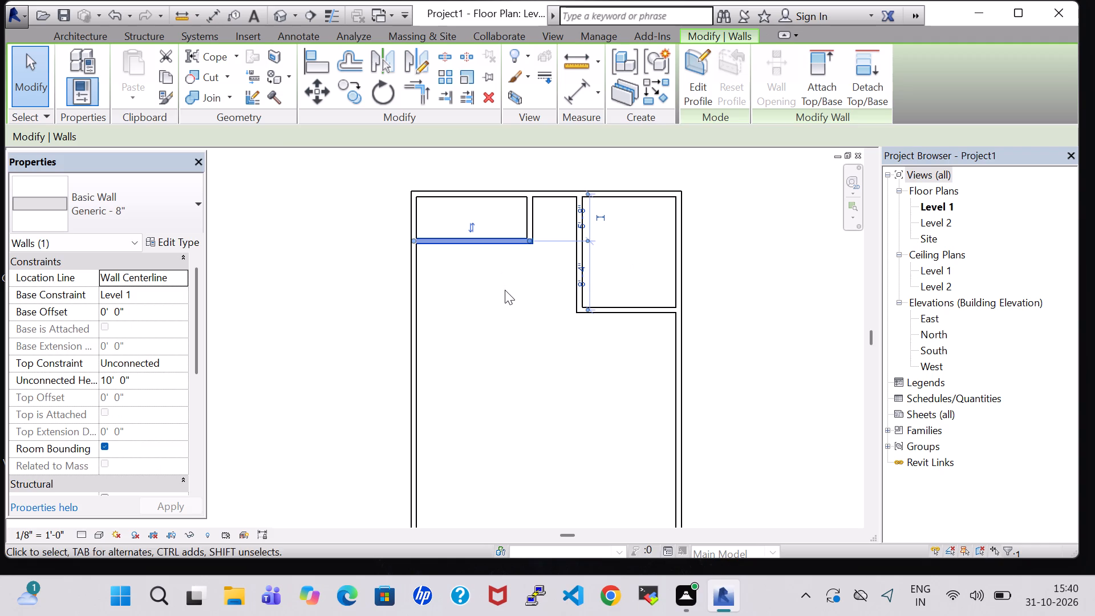
type("5'")
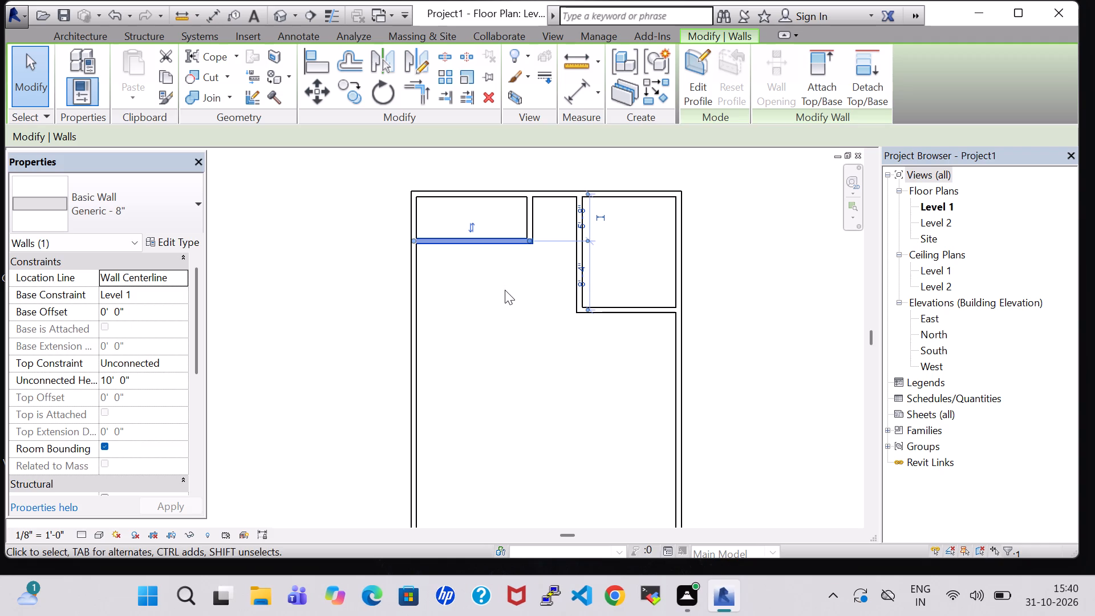
left_click(505, 290)
left_click(500, 236)
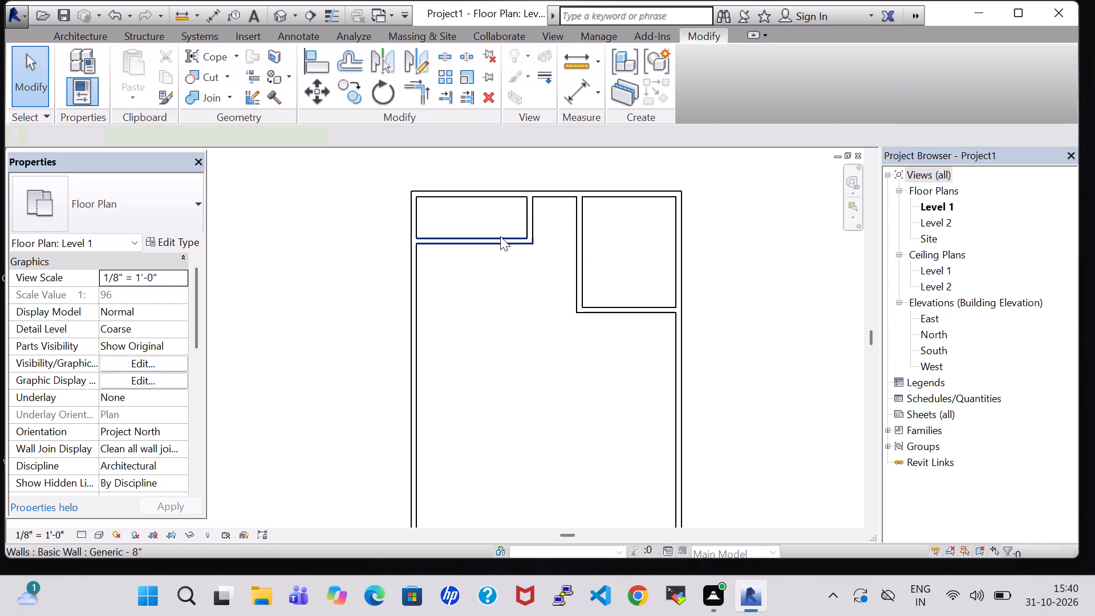
left_click(578, 220)
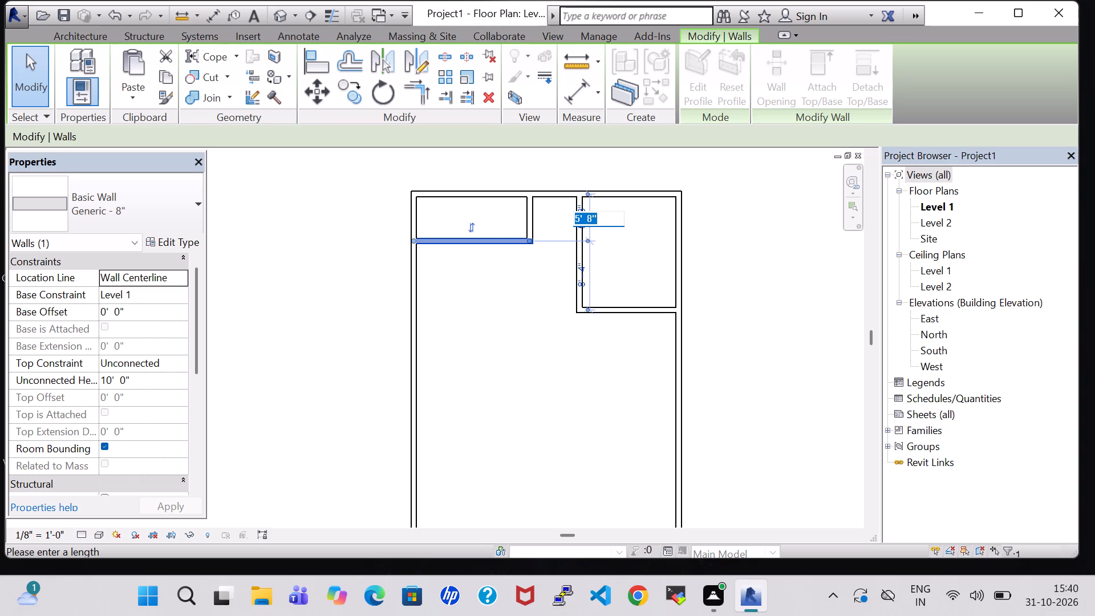
left_click(591, 220)
key("Right")
key("BackSpace")
key("BackSpace")
key("Return")
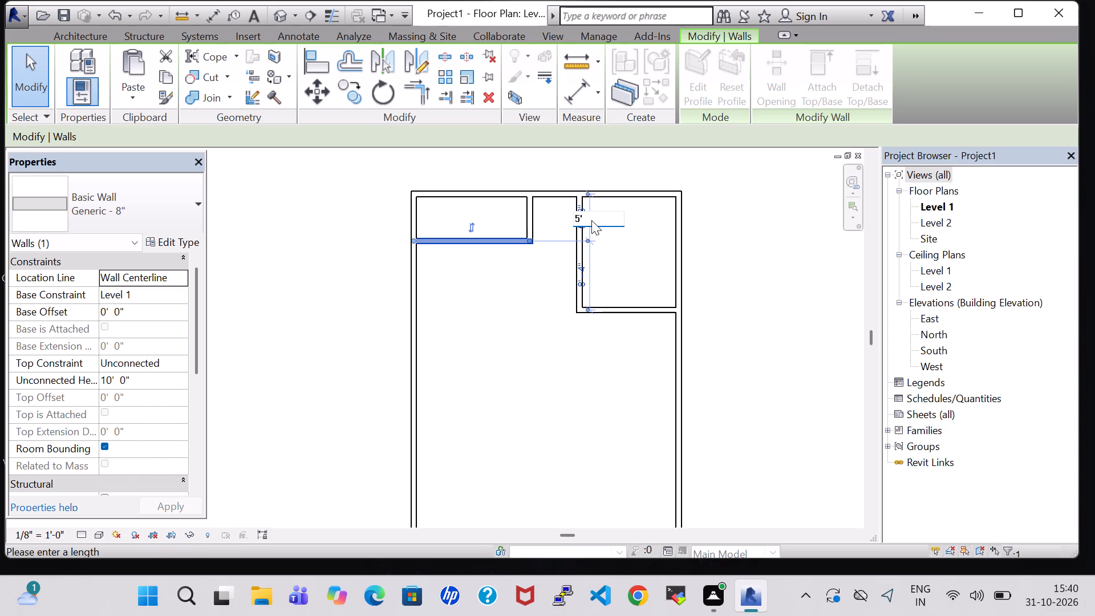
left_click(518, 294)
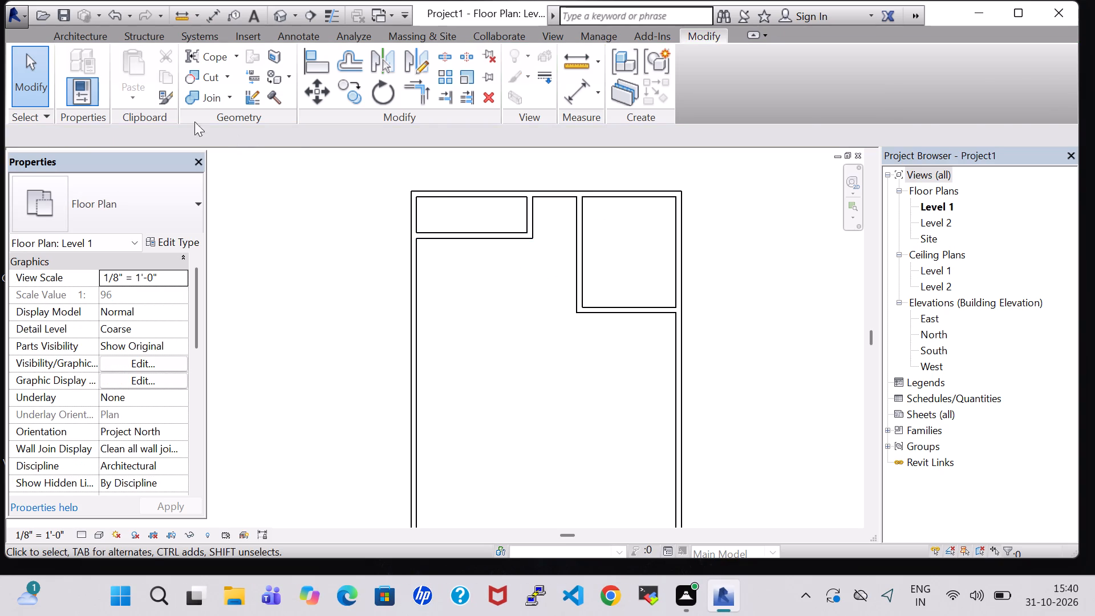
Draw a vertical wall about 3' 10" south from the horizontal partition's east corner, in line with the vertical wall above it.
left_click(63, 36)
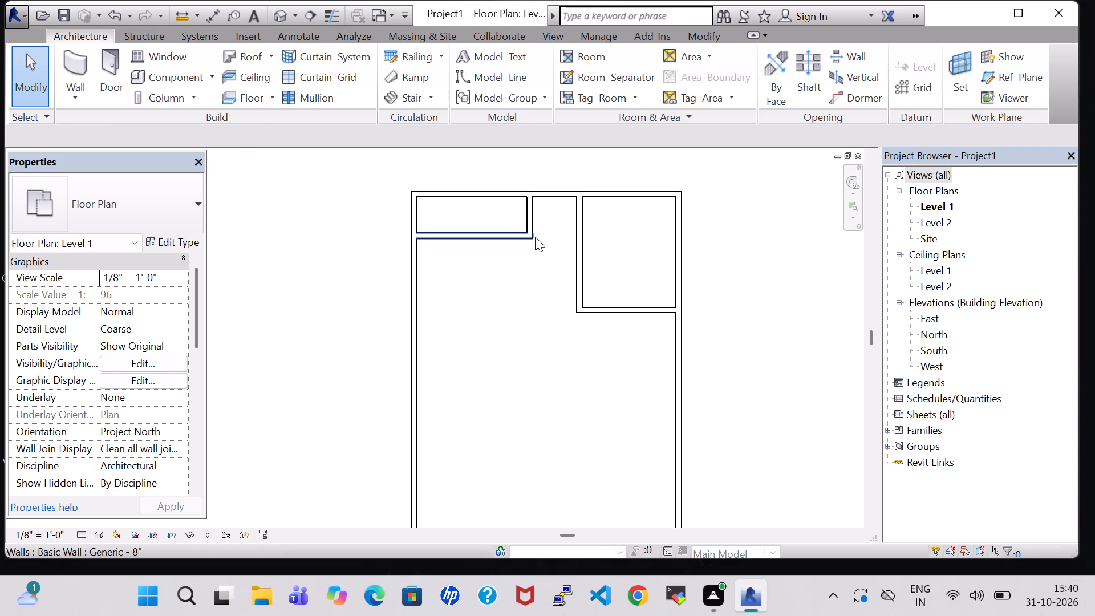
left_click(537, 270)
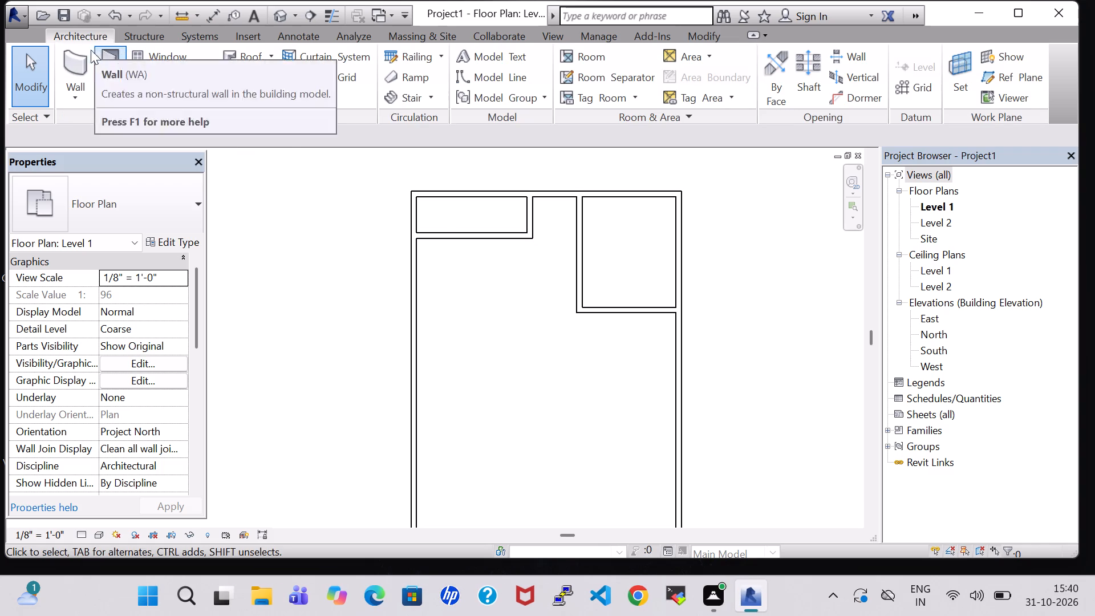
left_click(68, 63)
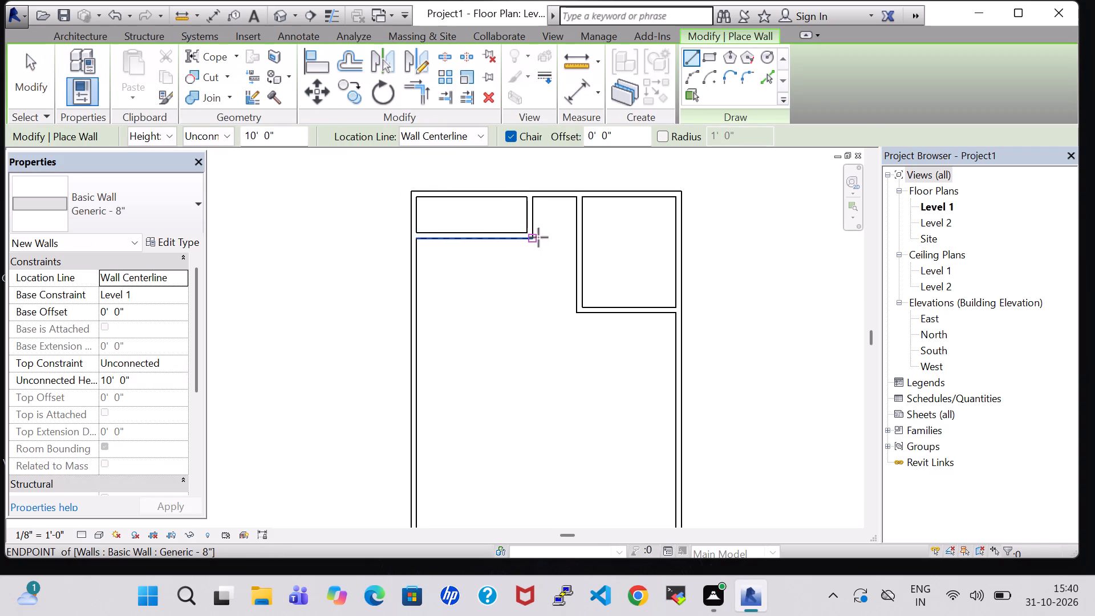
left_click(532, 234)
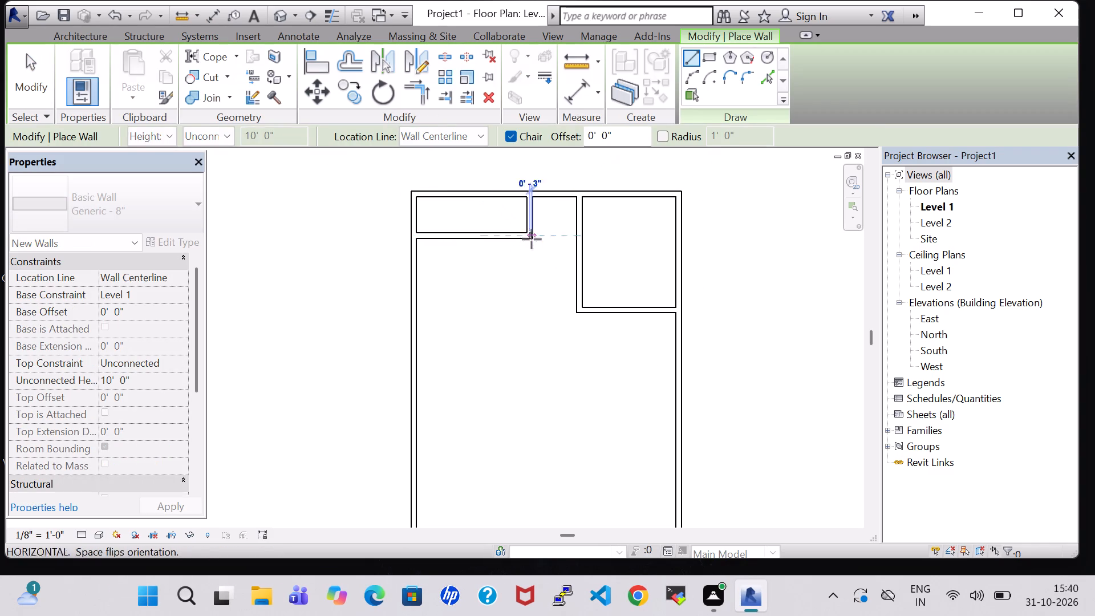
left_click(529, 268)
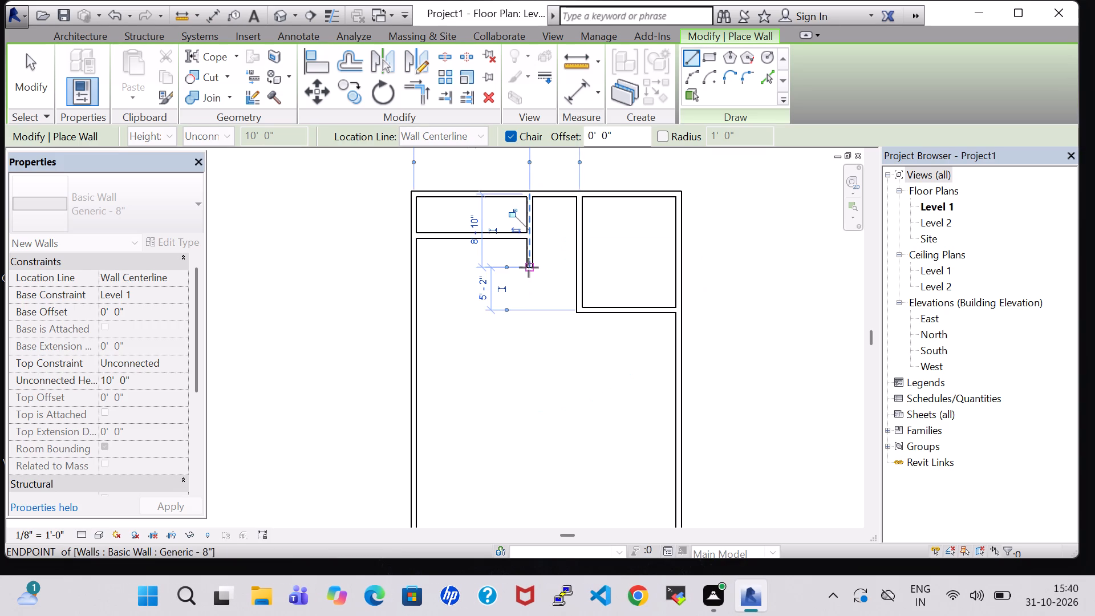
Draw a short horizontal wall about 8' 10" from the north wall, joining the new vertical wall's south end to the vertical wall on its east.
left_click(581, 268)
left_click(535, 265)
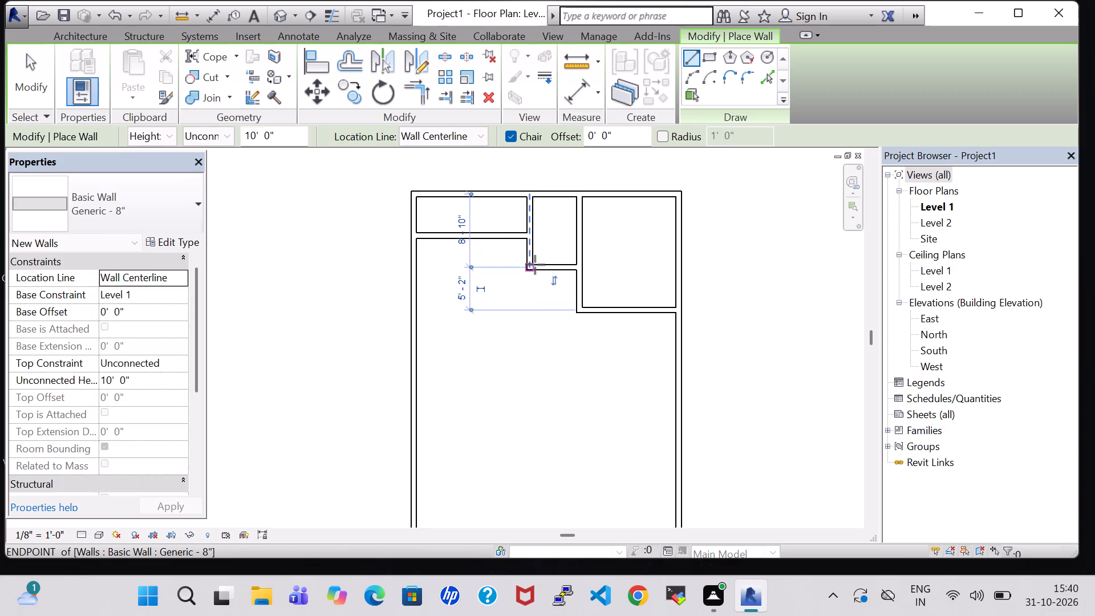
key("Escape")
key("Escape")
Measure from the north wall to the new short horizontal wall, and nudge that wall south by one increment.
type("DI")
left_click(549, 197)
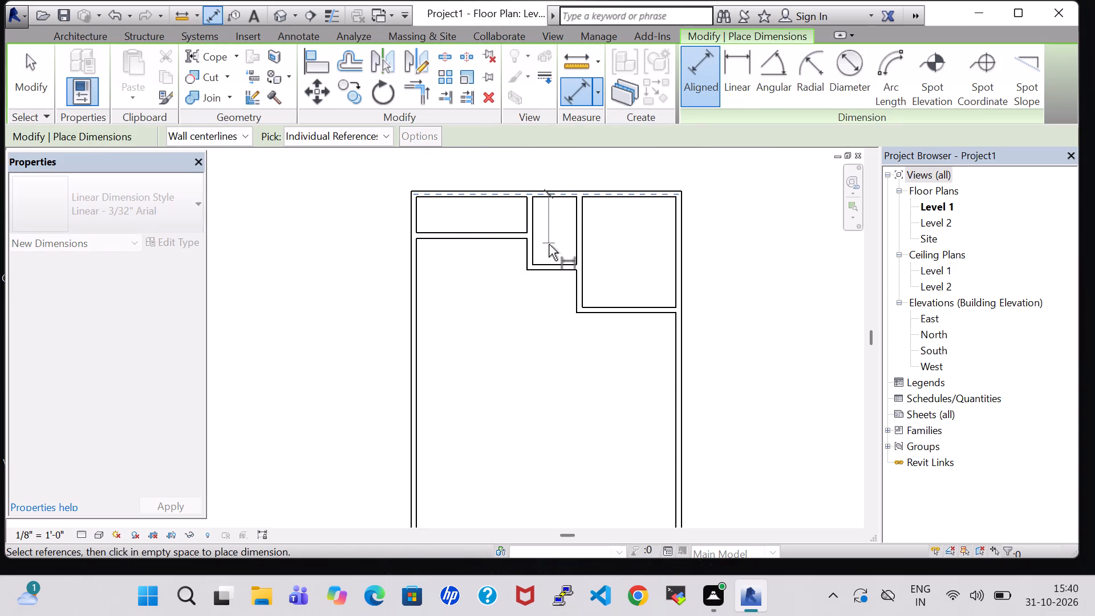
left_click(551, 266)
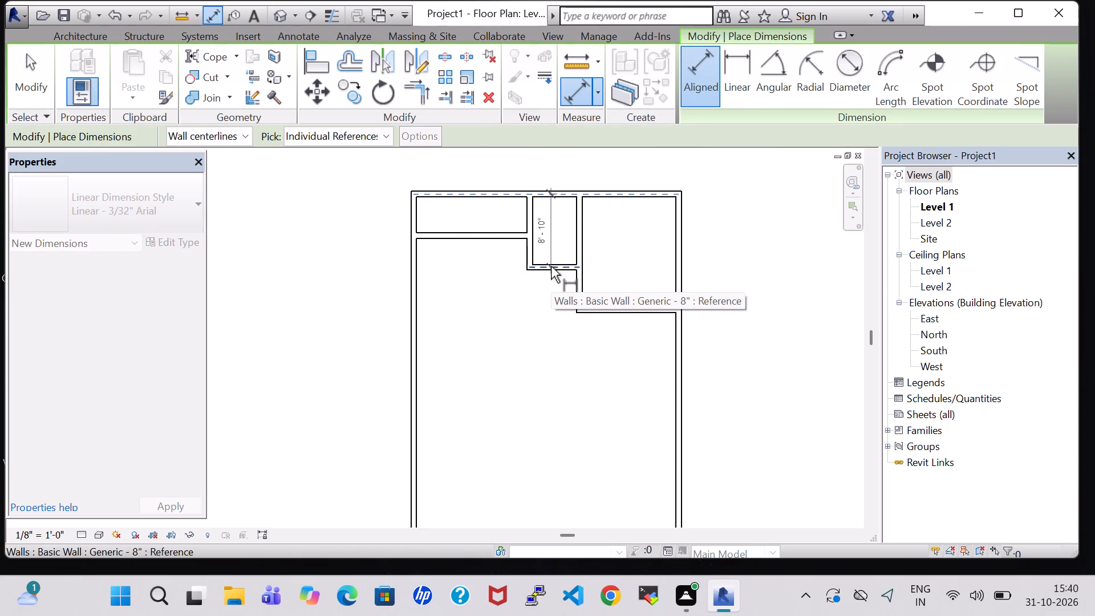
key("Escape")
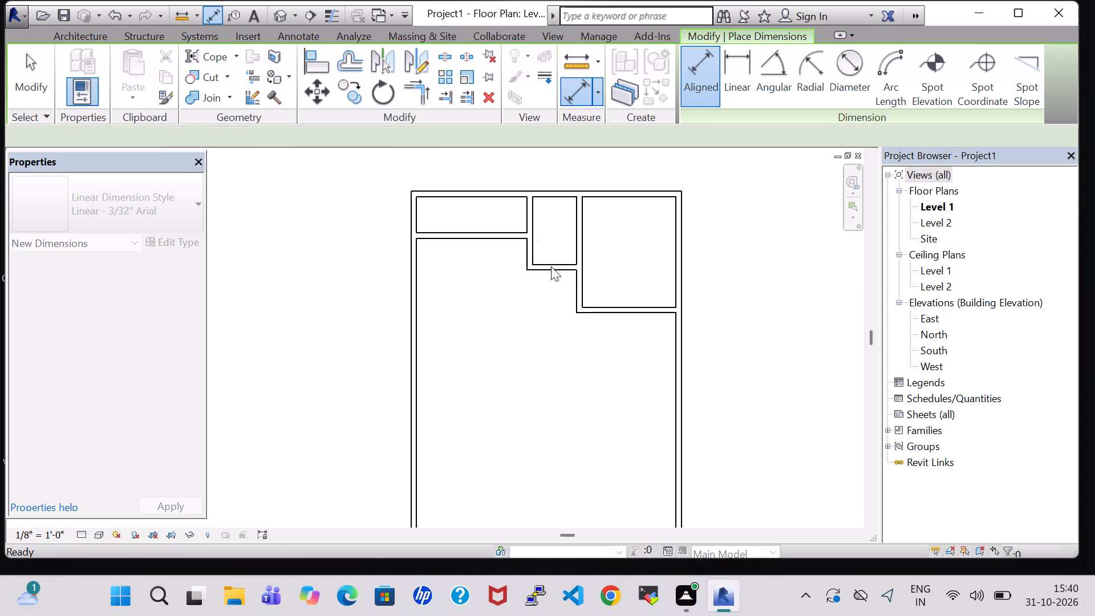
key("Escape")
left_click(551, 266)
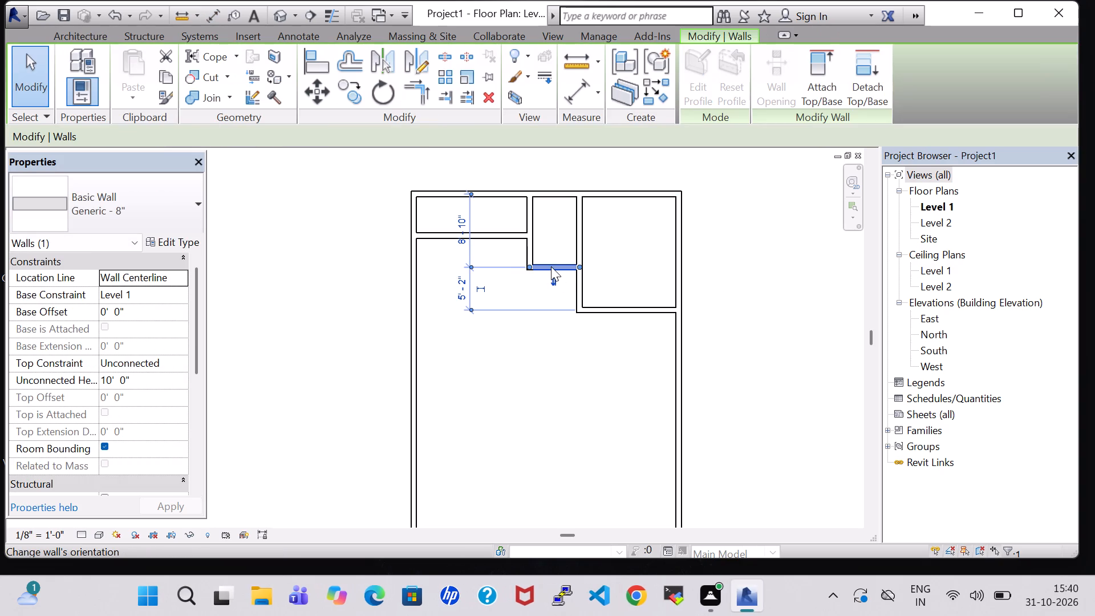
key("Down")
left_click(632, 261)
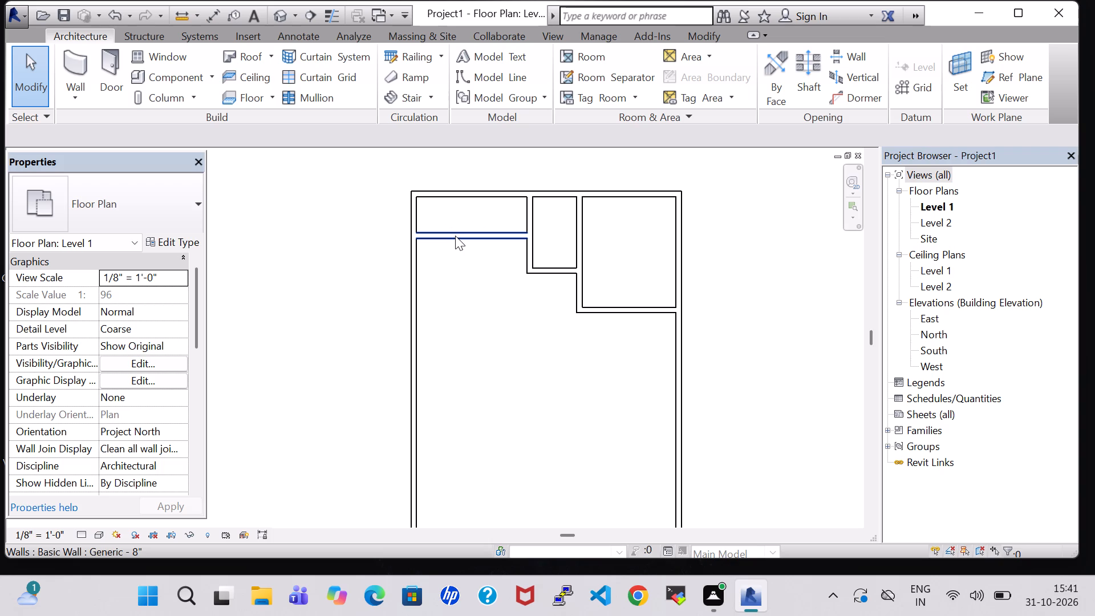
Draw a vertical wall south from the short horizontal wall's west corner, ending about 13' 1" south of the northwest horizontal partition.
left_click(64, 70)
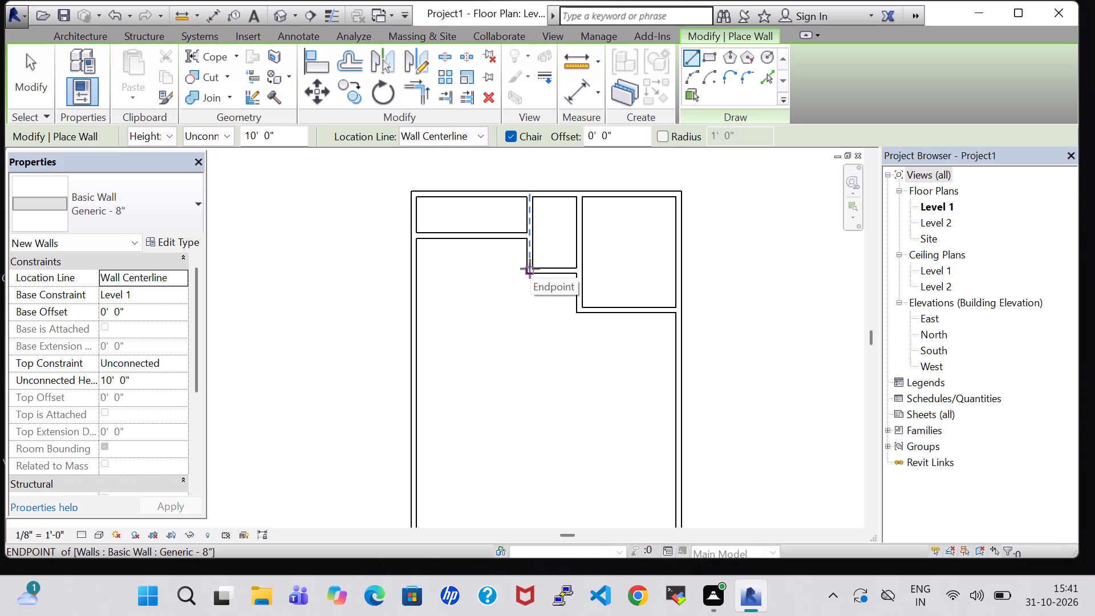
left_click(530, 269)
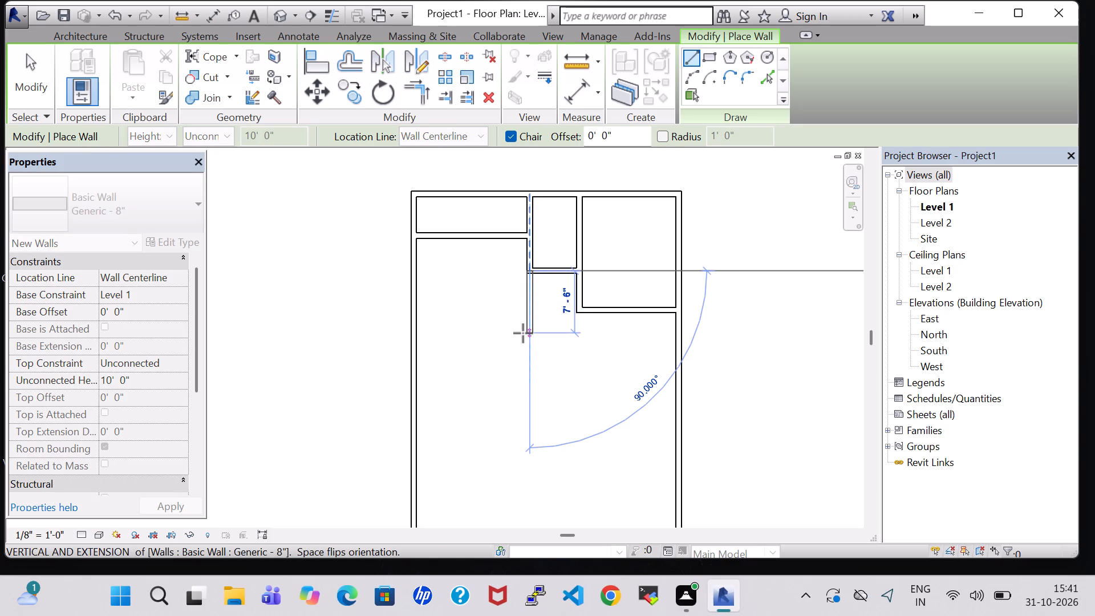
left_click(523, 344)
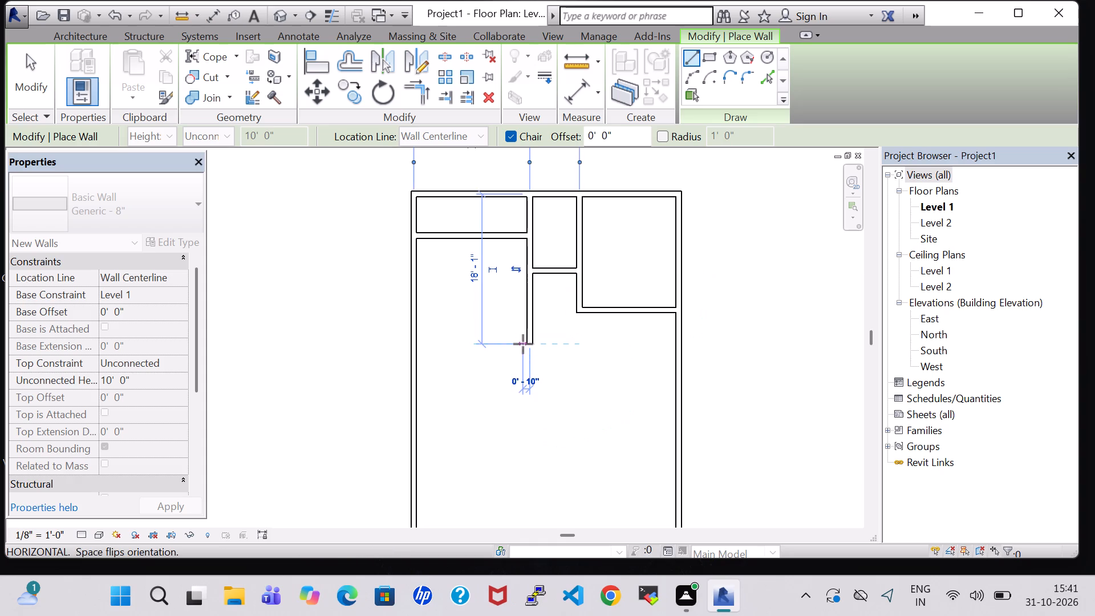
Draw a horizontal wall from the vertical wall's south end to the west exterior wall, about 13' 1" south of the partition above.
left_click(420, 334)
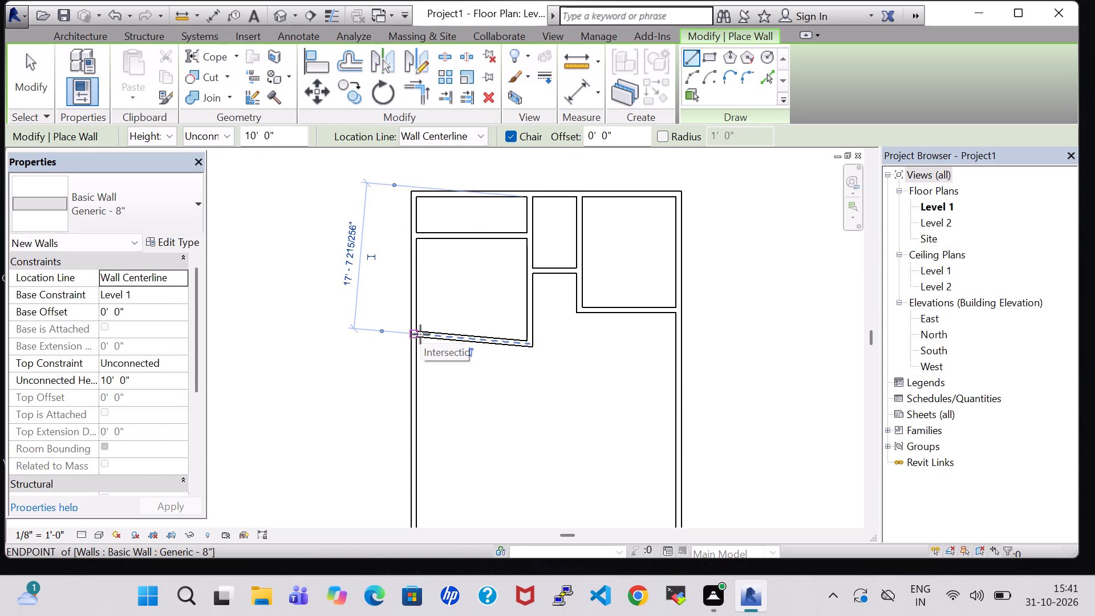
key("ctrl+z")
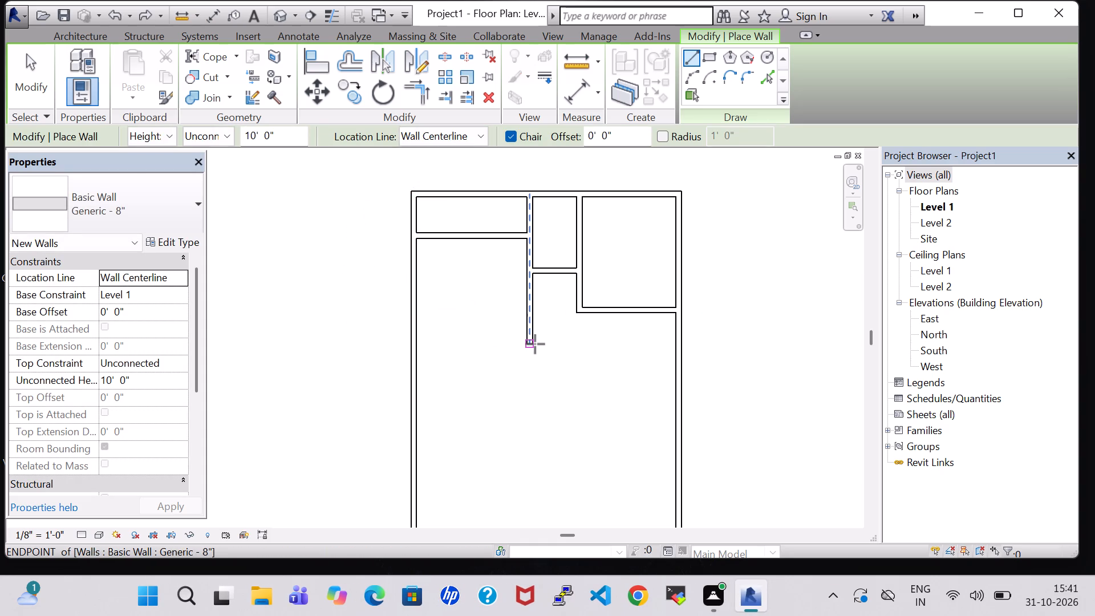
left_click(533, 342)
left_click(415, 345)
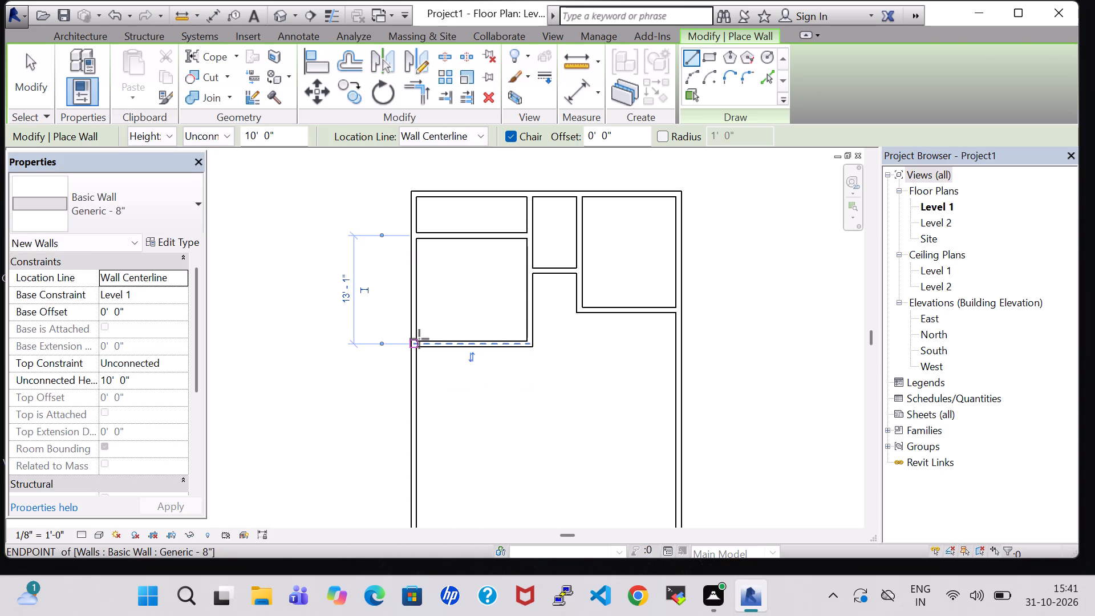
key("Escape")
key("Escape")
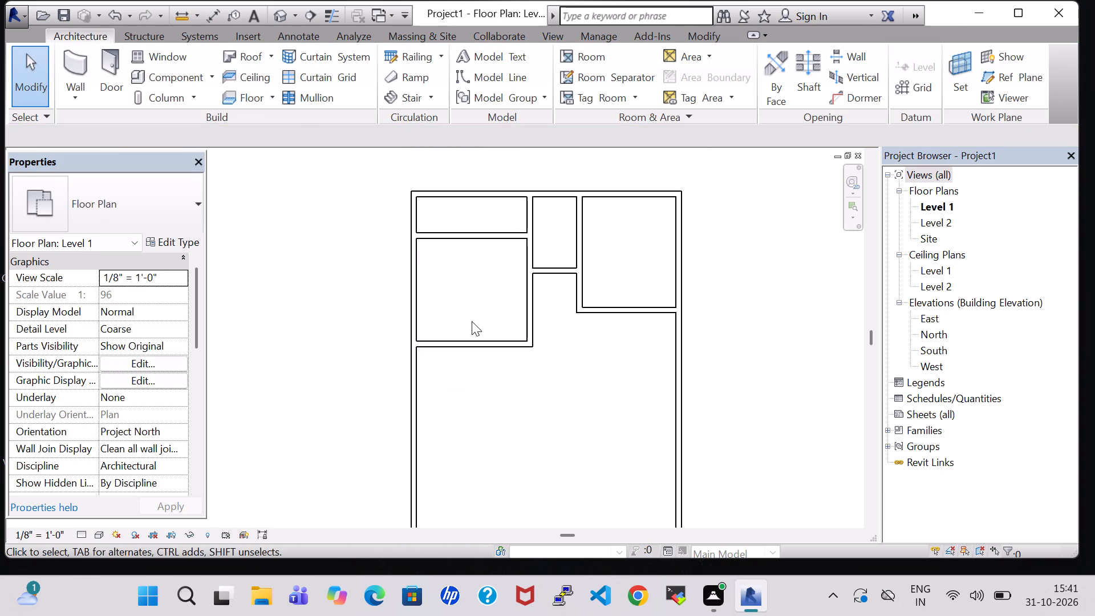
Measure the spacing between the two west-side horizontal partitions and check the upper partition against the north wall.
type("DI")
left_click(457, 233)
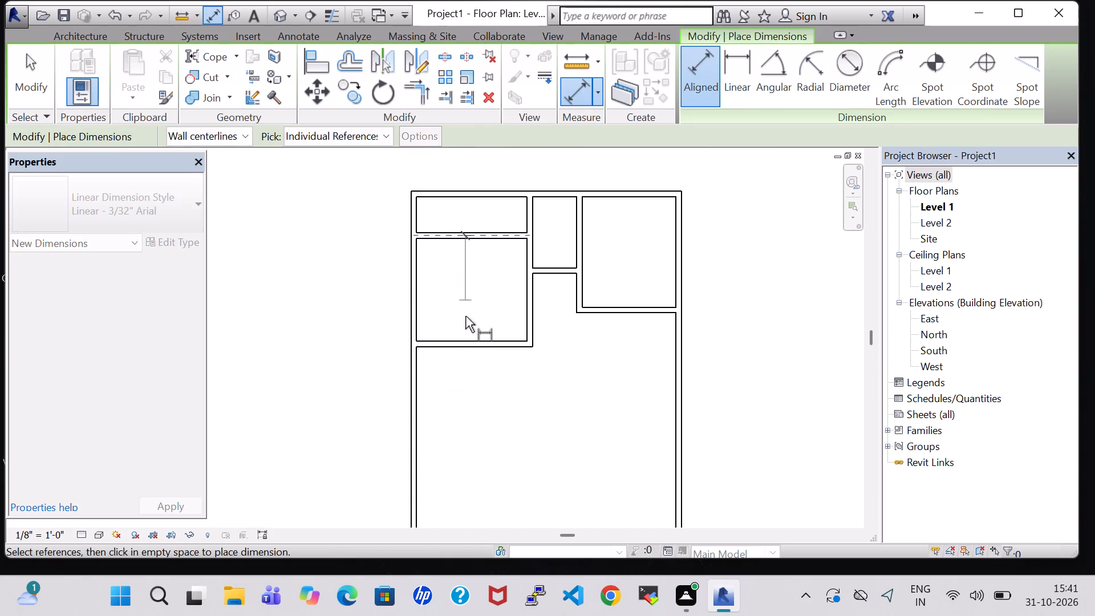
left_click(468, 342)
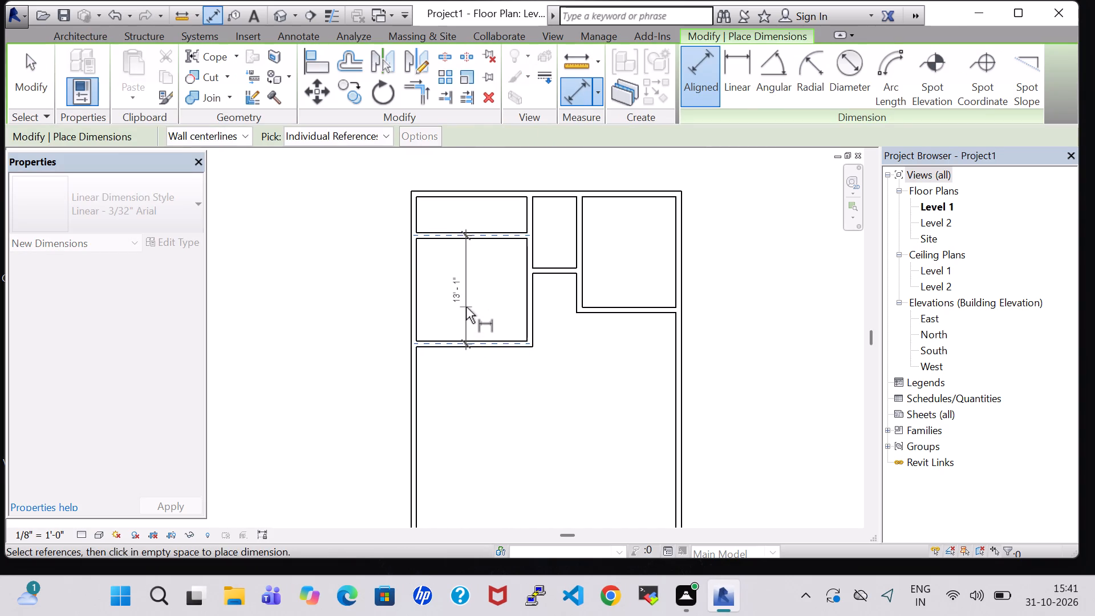
key("Escape")
key("Escape")
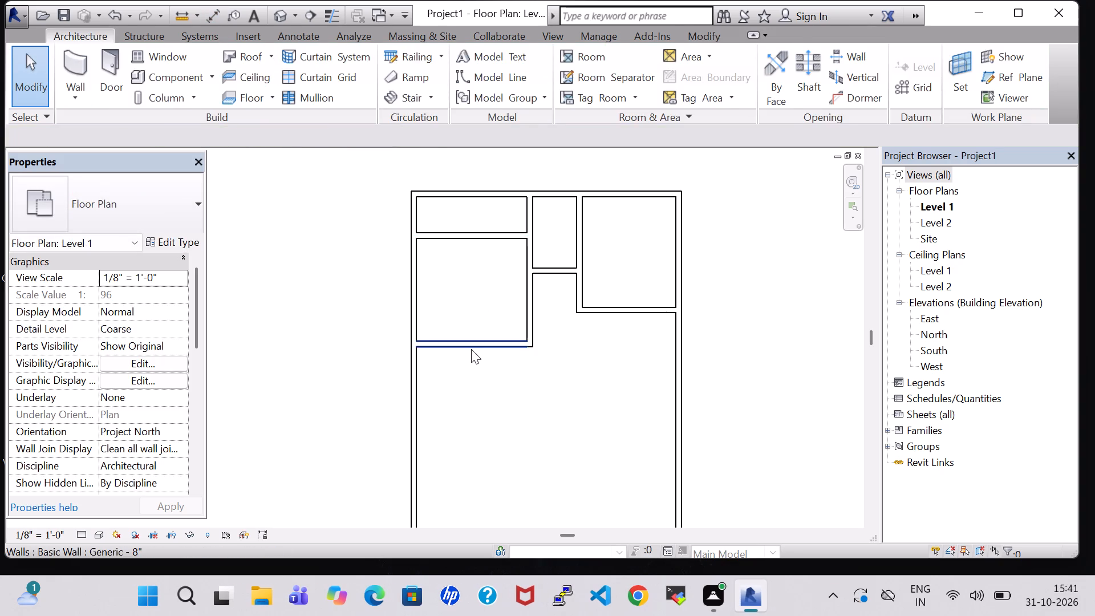
left_click(471, 349)
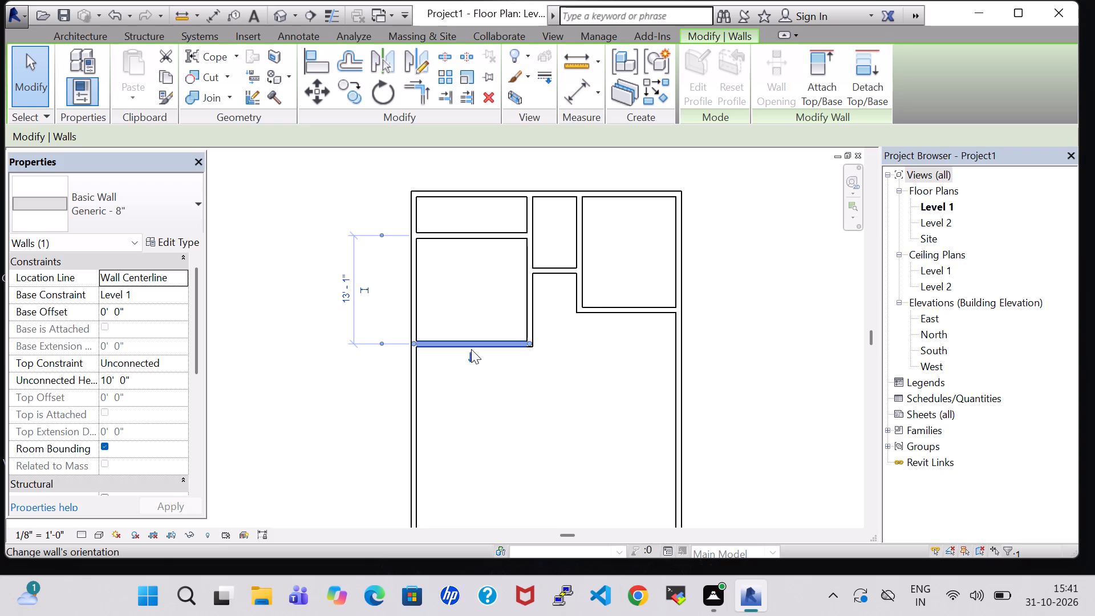
left_click(578, 416)
key("d")
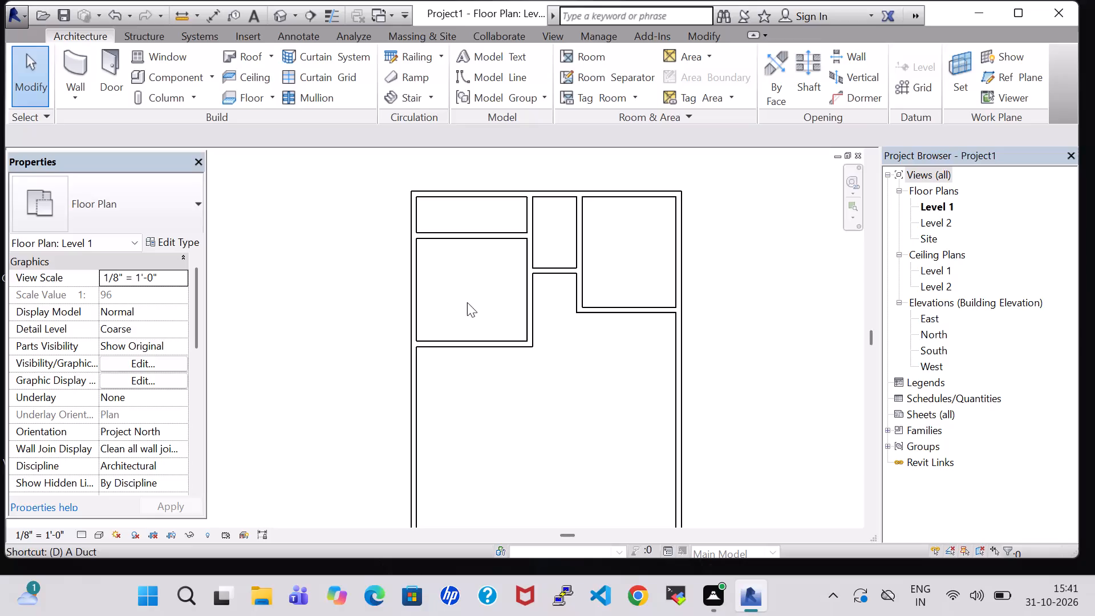
key("i")
left_click(468, 194)
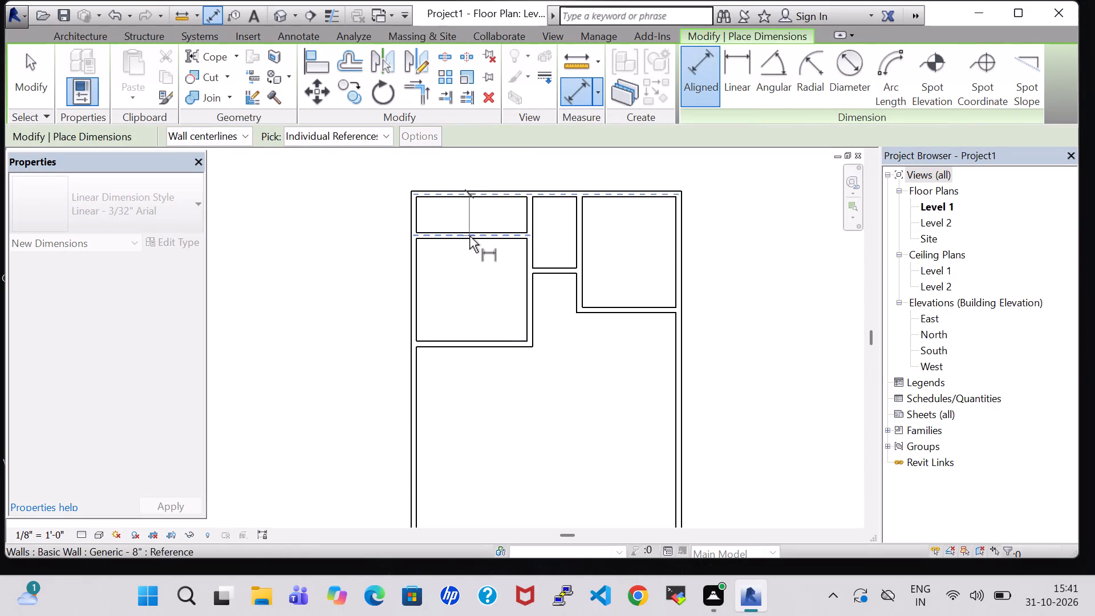
left_click(469, 236)
key("Escape")
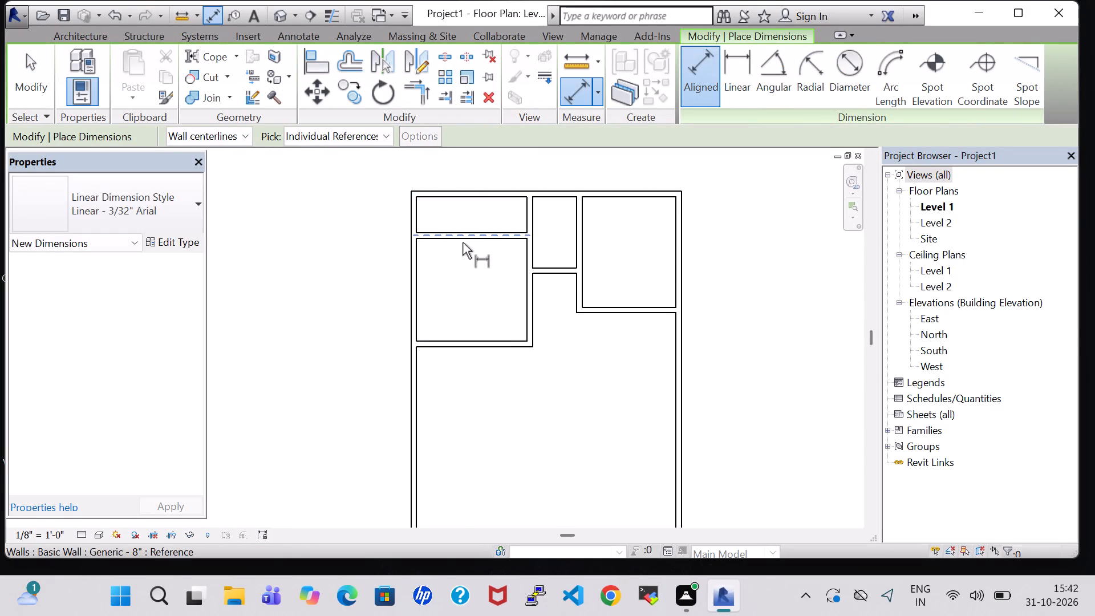
left_click(463, 236)
left_click(468, 345)
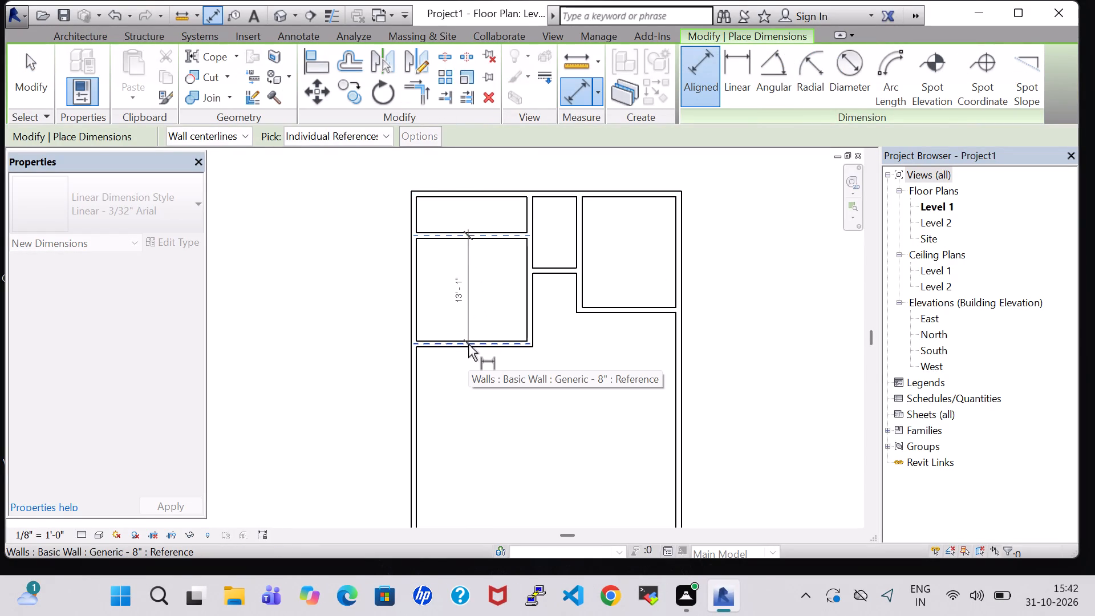
key("Escape")
key("Escape")
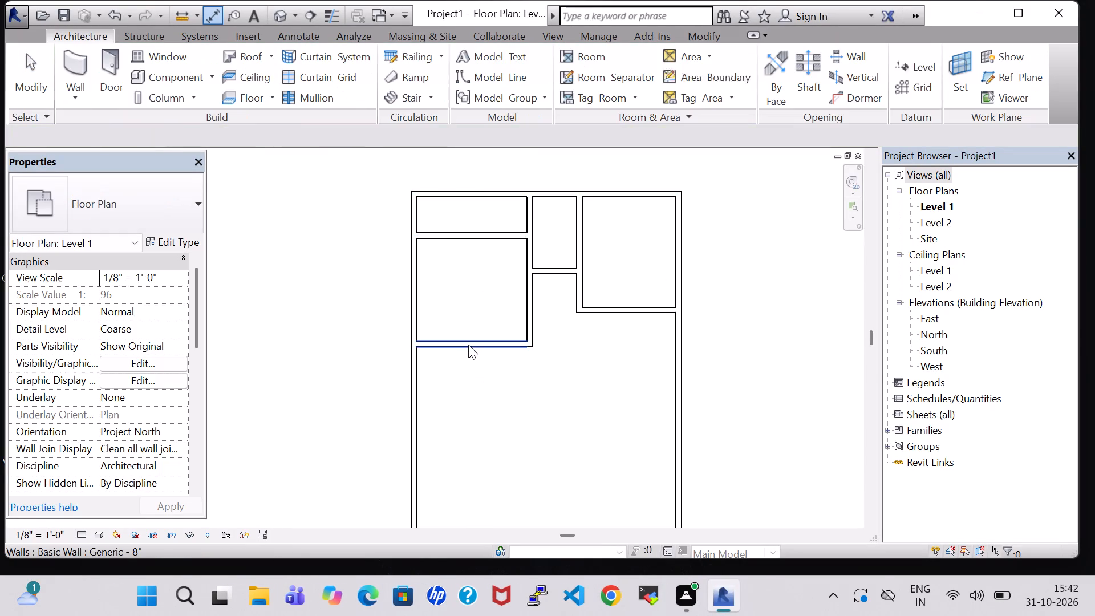
Nudge the lower west-side horizontal partition south to about 17' 8" from the partition above it.
left_click(468, 343)
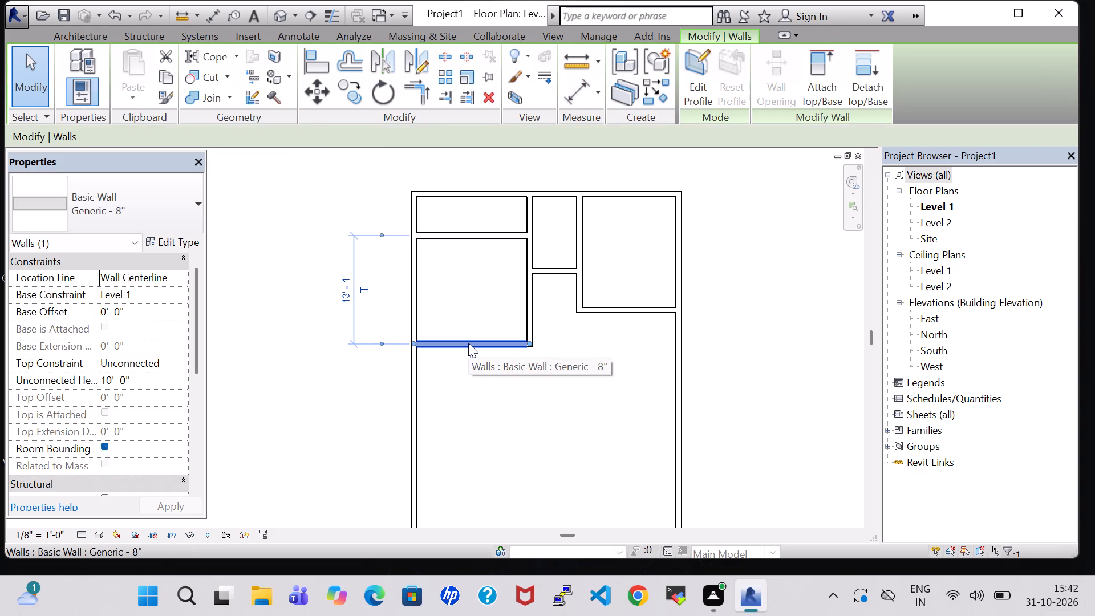
key("Down")
key("Down")
key("Down")
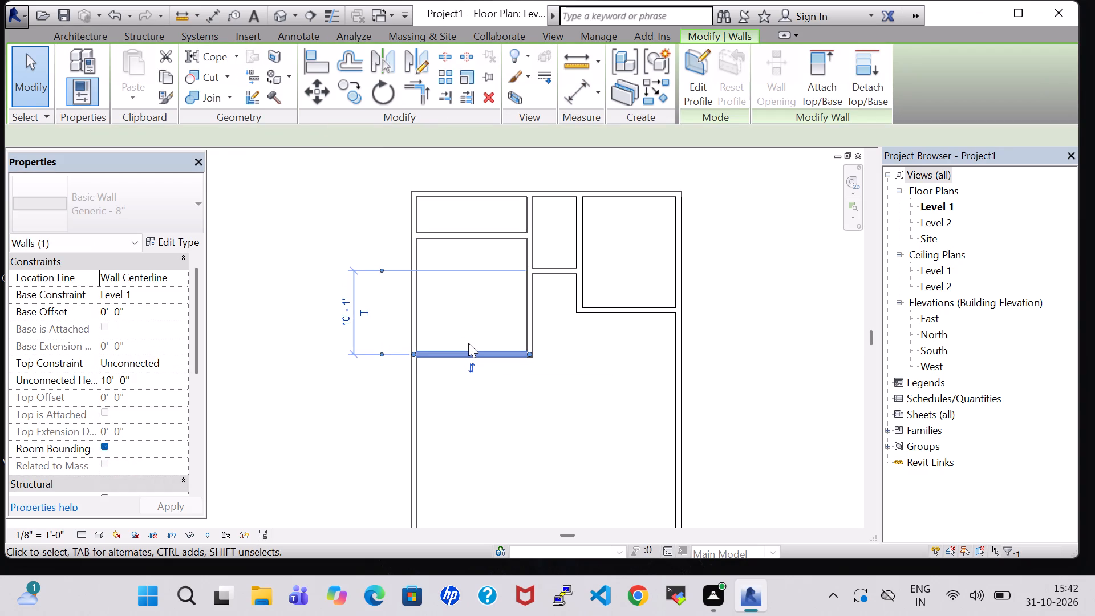
key("Down")
key("Down")
key("Down")
key("Down")
key("Down")
key("Down")
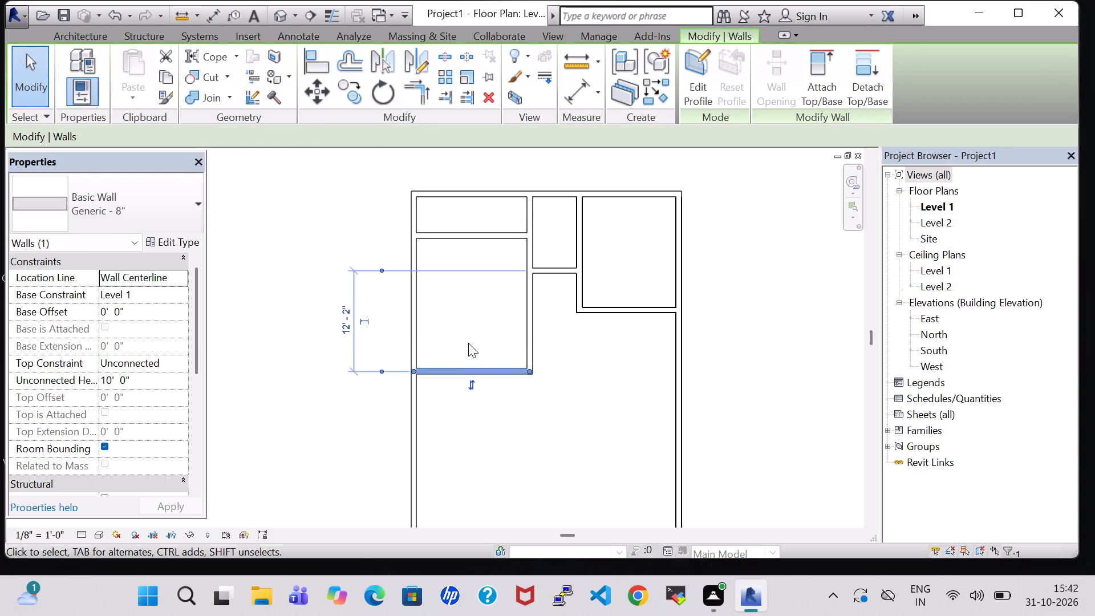
key("Down")
key("Down")
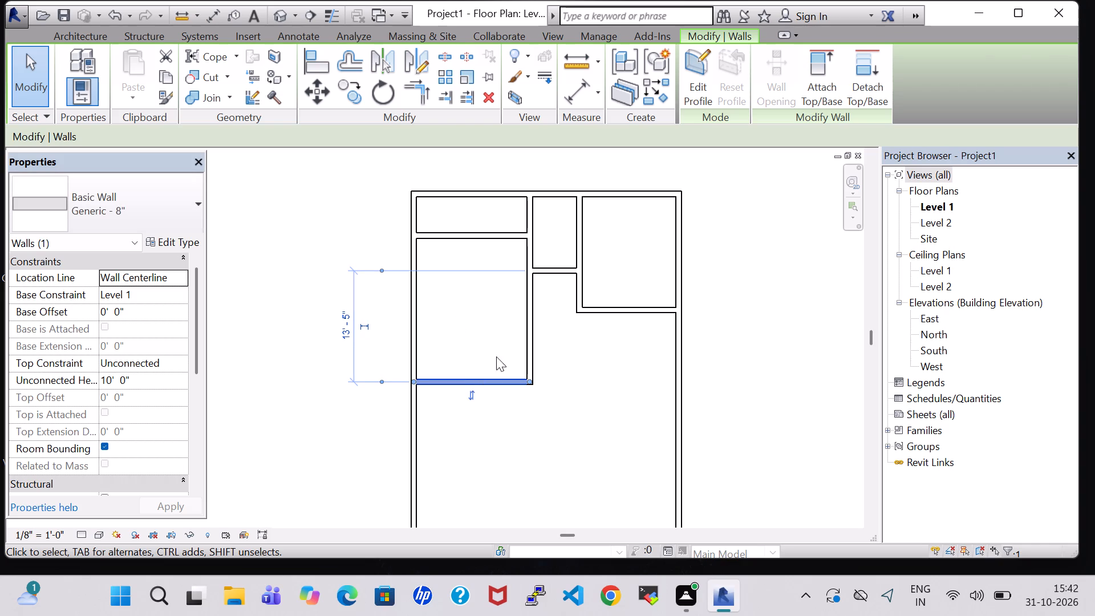
left_click(465, 305)
Measure the distance between the two west-side horizontal partitions.
type("DI")
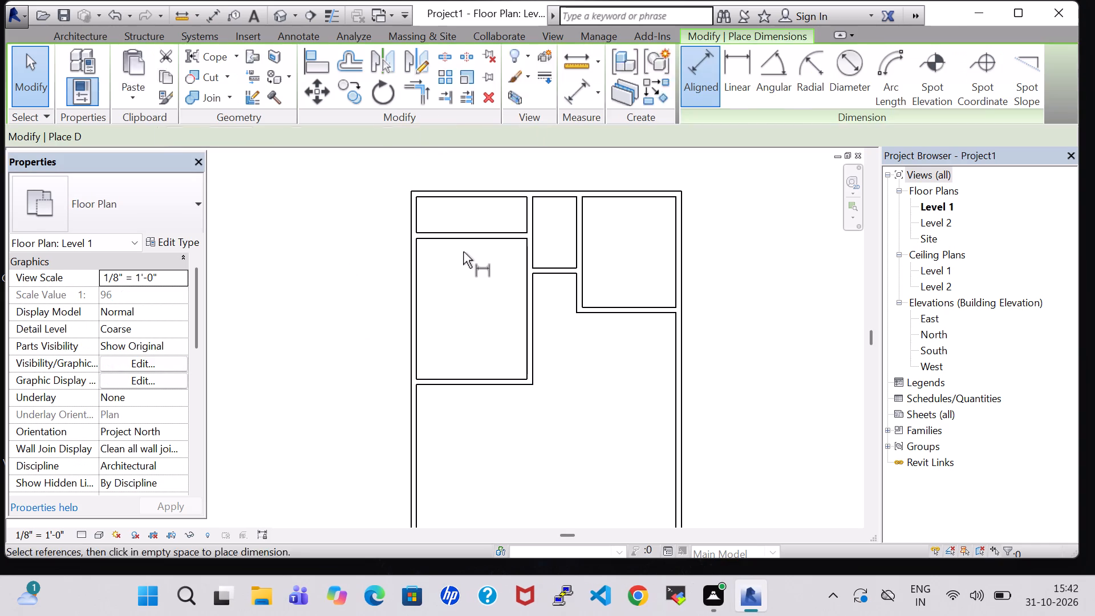
left_click(465, 232)
left_click(465, 383)
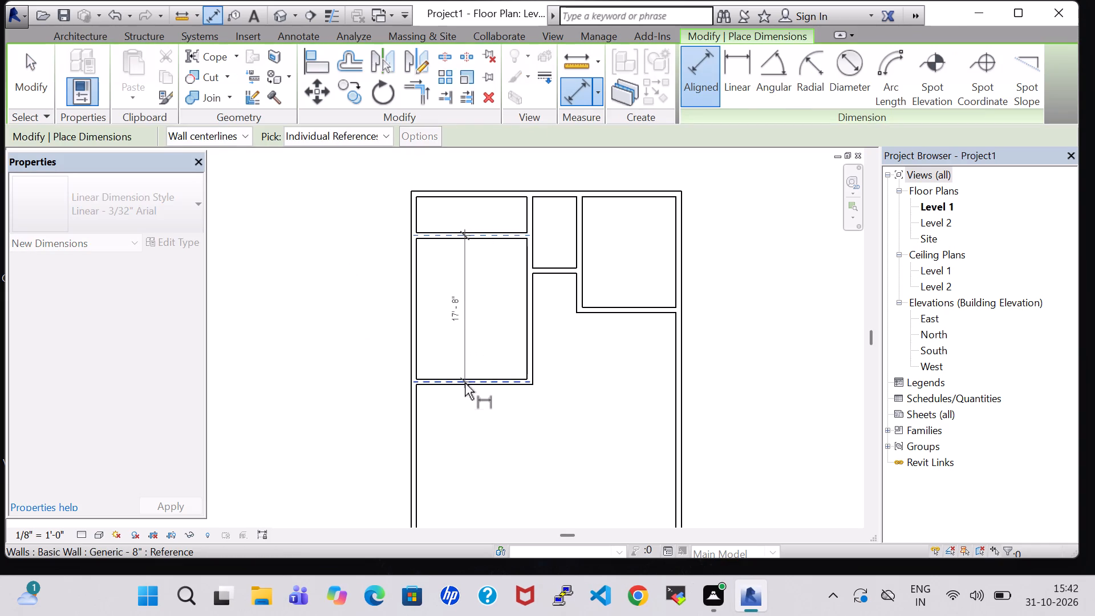
key("Escape")
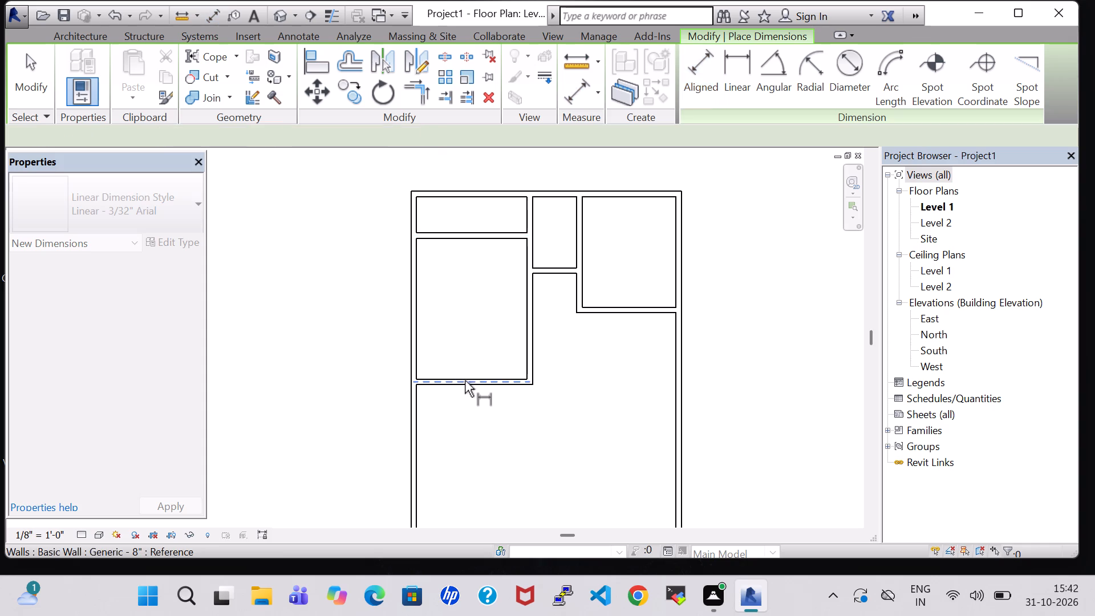
left_click(465, 379)
key("Escape")
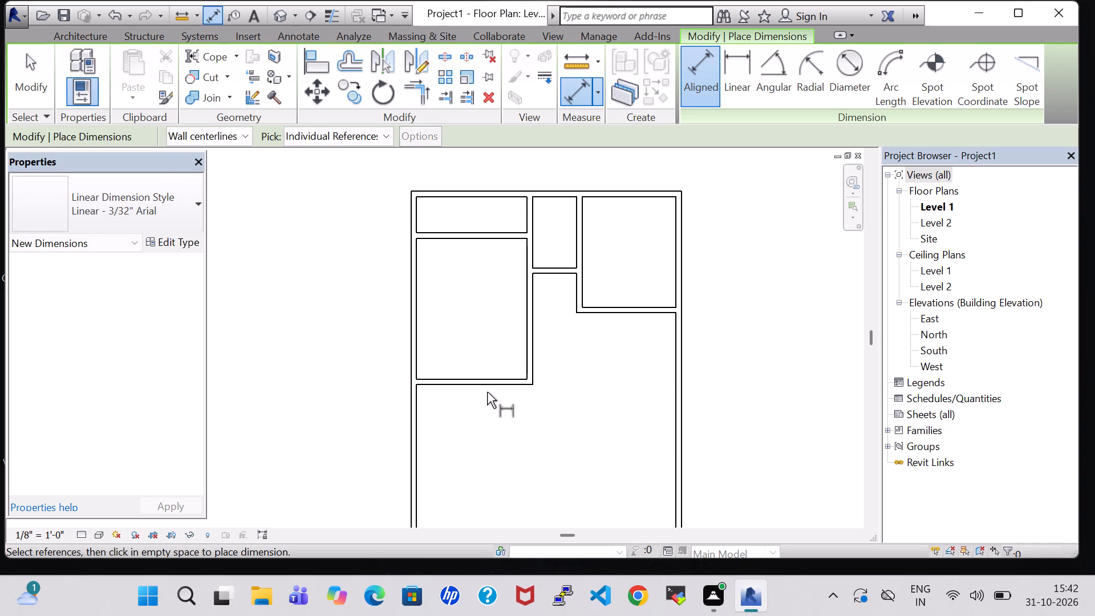
left_click(484, 384)
left_click(498, 427)
key("Escape")
key("Escape")
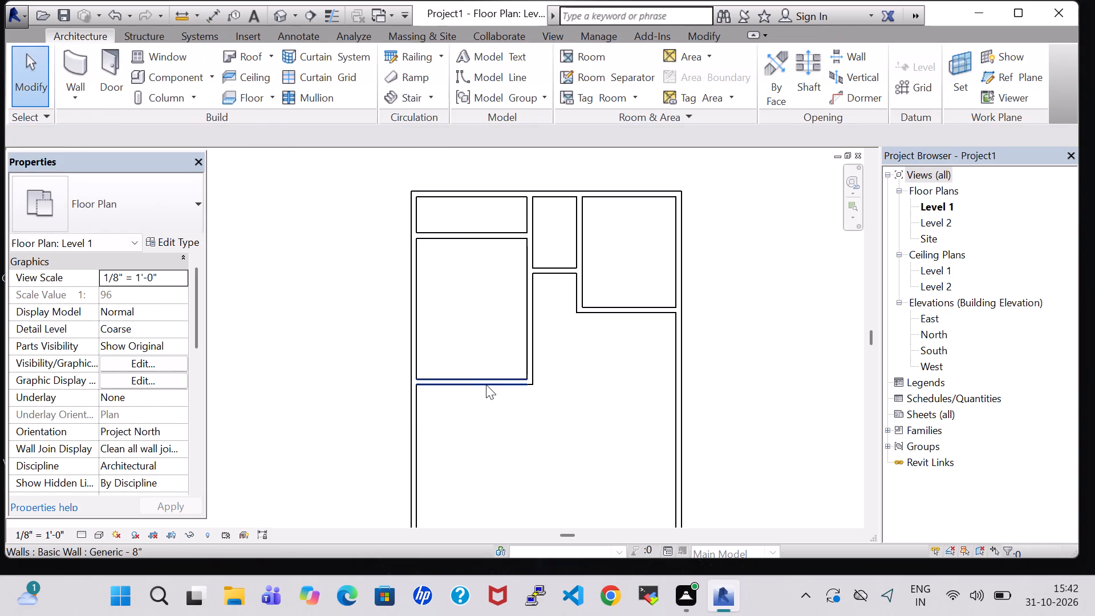
Nudge the lower west-side horizontal partition north to about 16' 5" from the partition above it.
left_click(484, 380)
key("Up")
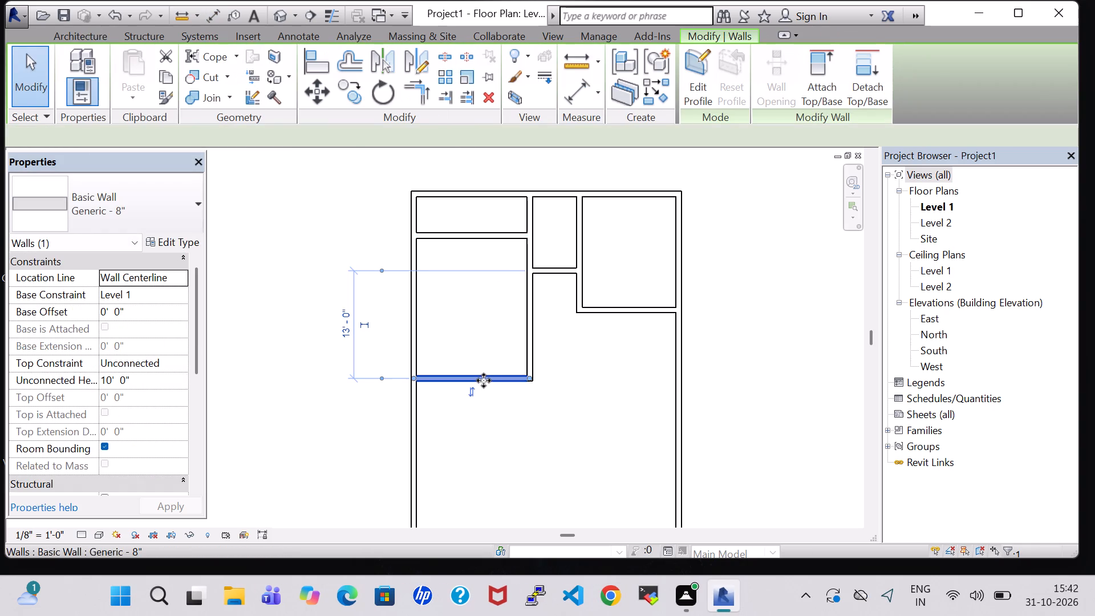
key("Up")
key("Up")
left_click(449, 312)
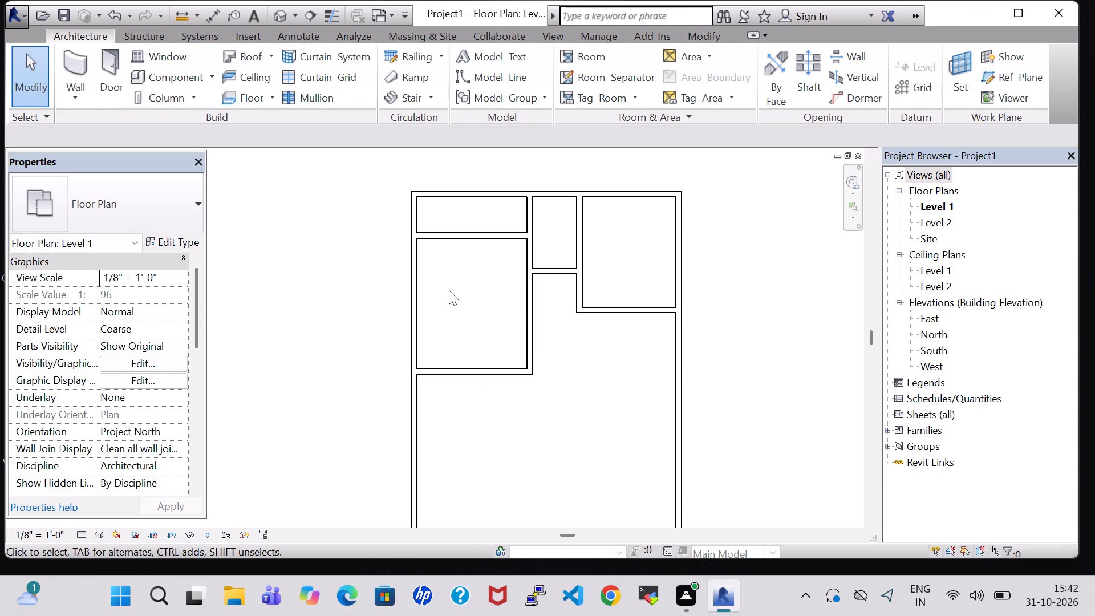
Measure the distance between the two west-side horizontal partitions.
type("DI")
left_click(462, 232)
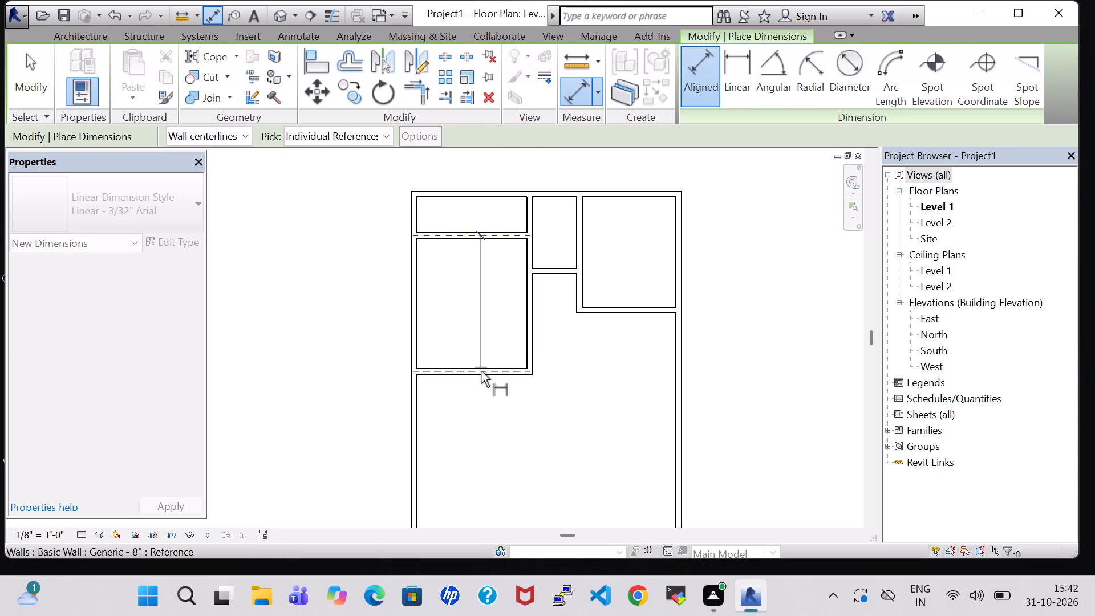
left_click(481, 370)
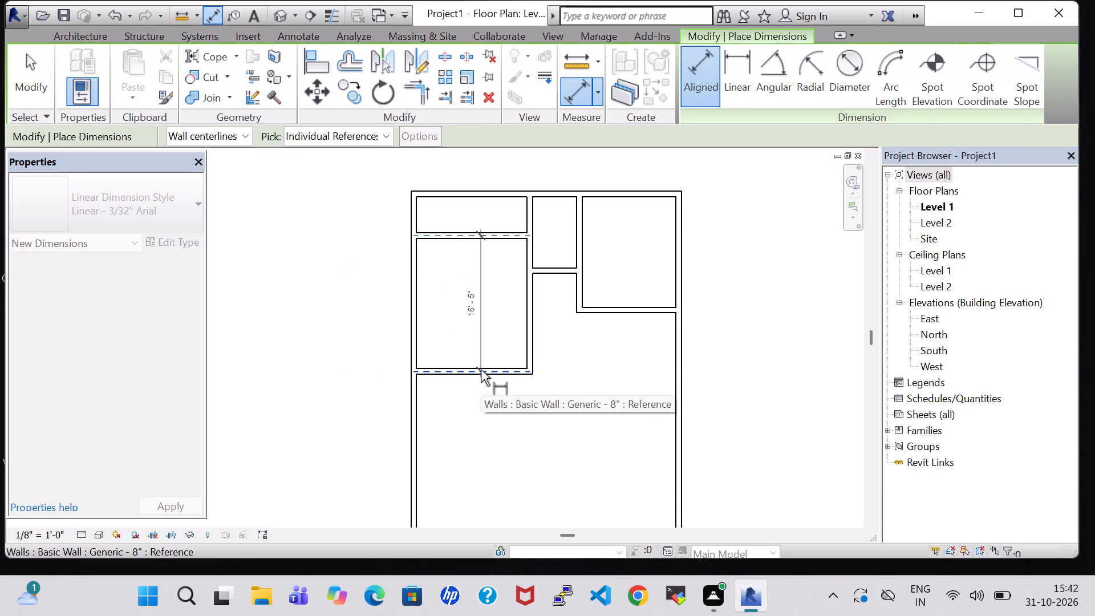
key("Escape")
key("Escape")
Nudge the lower west-side horizontal partition north to about 16' 0" from the partition above it.
left_click(480, 368)
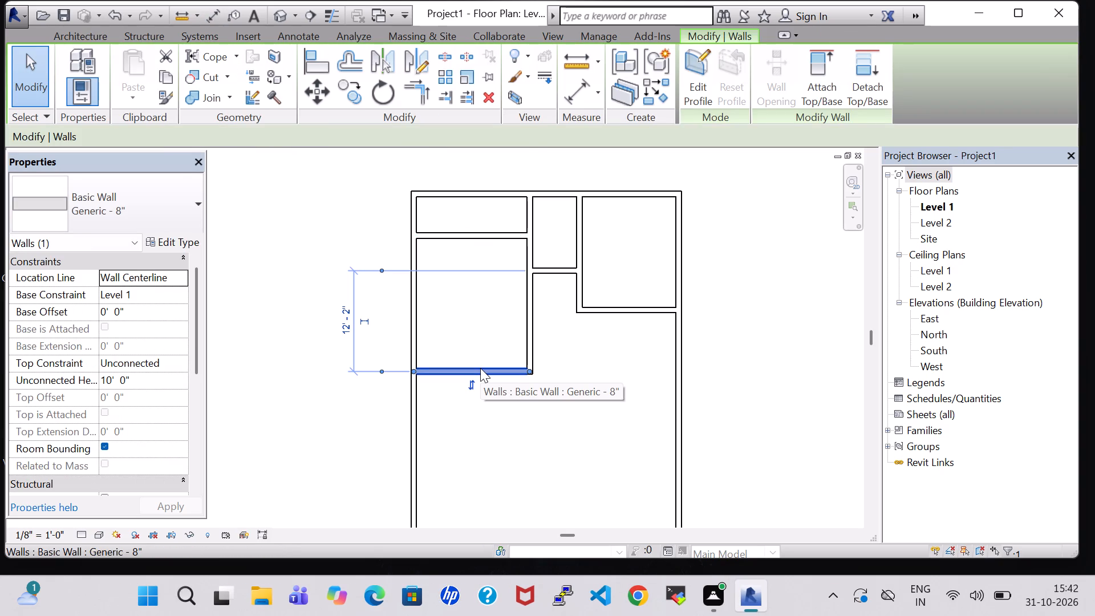
key("Up")
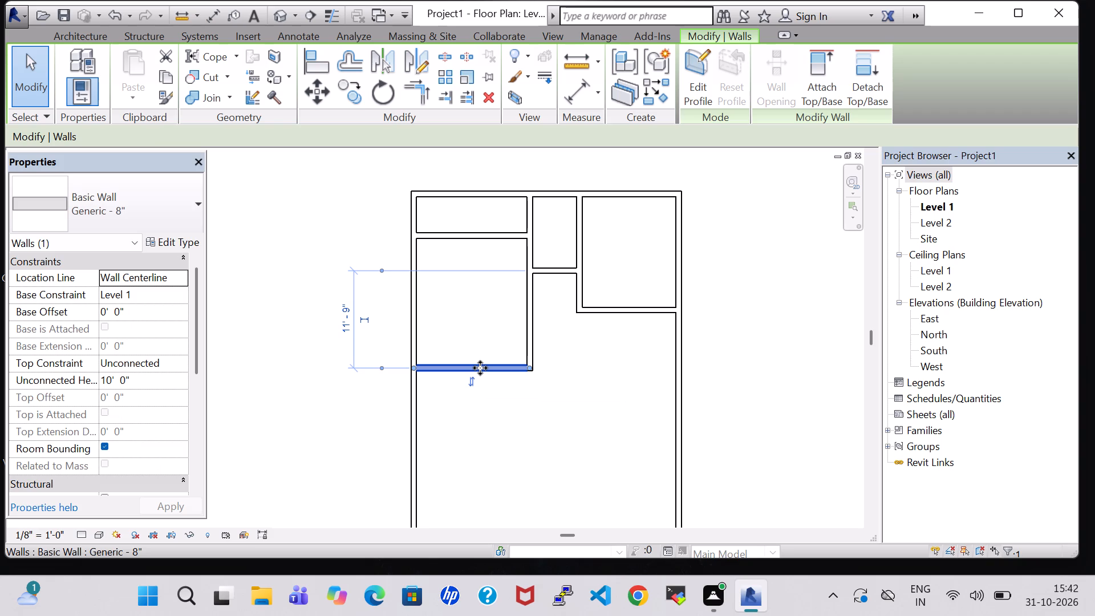
left_click(494, 420)
Measure the spacing between the two west-side horizontal partitions and the width of the room they enclose.
type("DI")
left_click(465, 237)
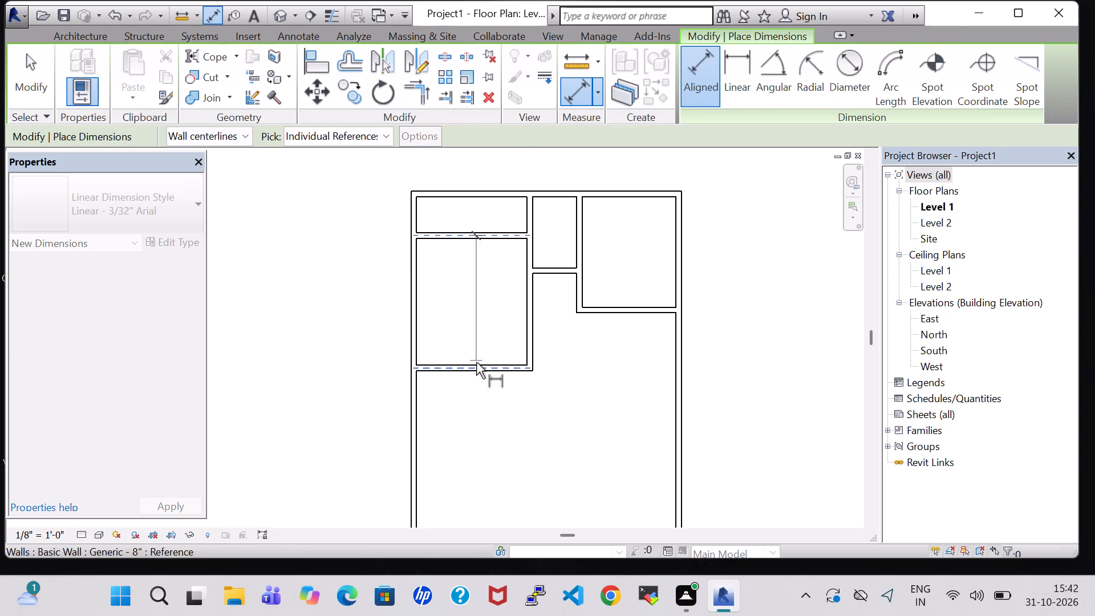
left_click(476, 366)
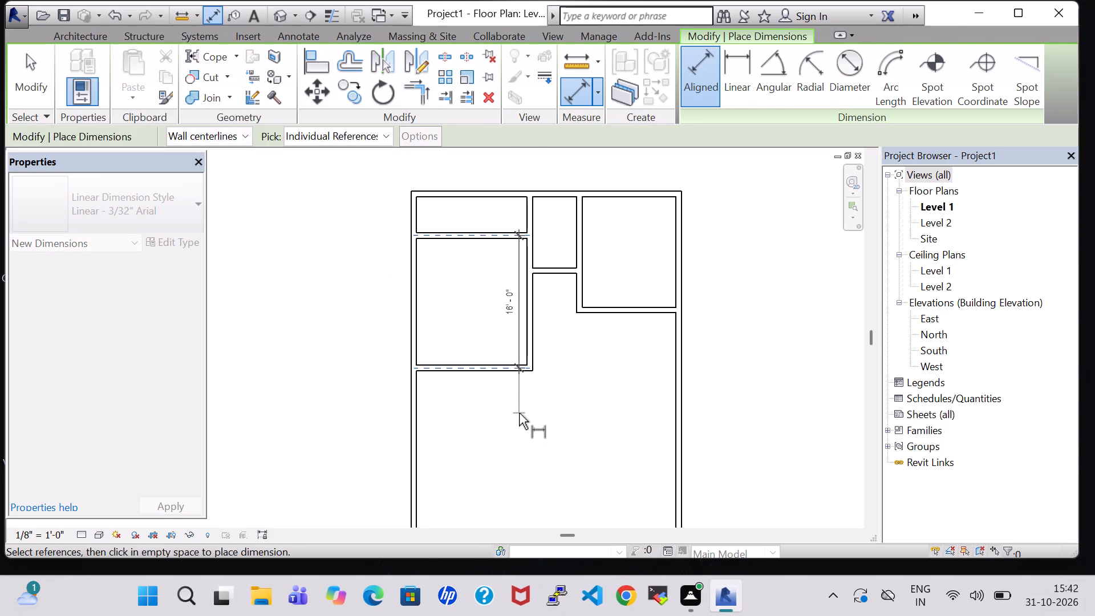
key("Escape")
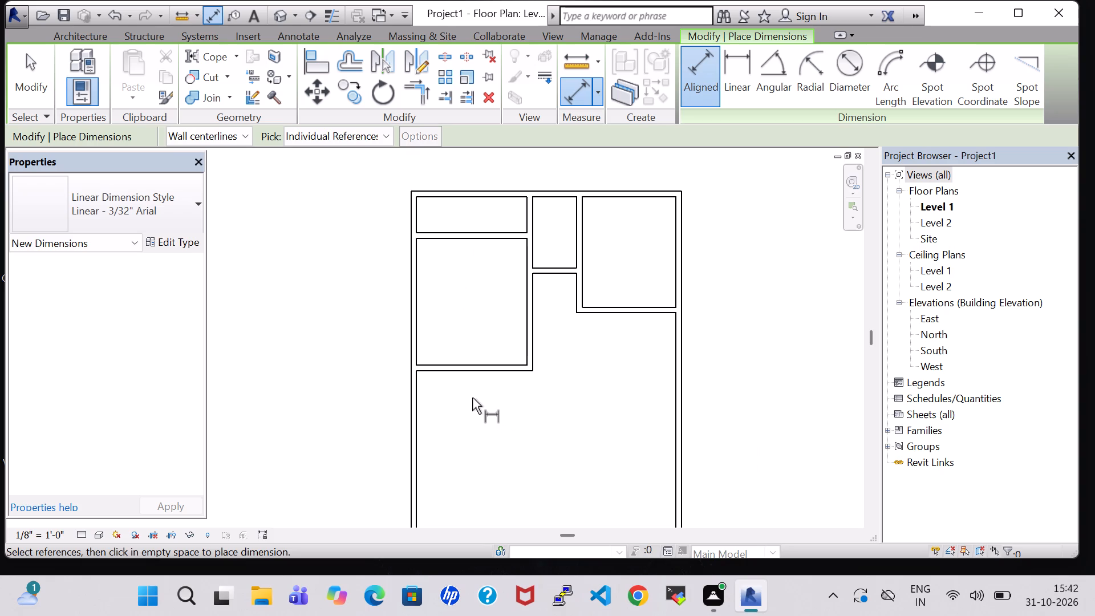
left_click(412, 293)
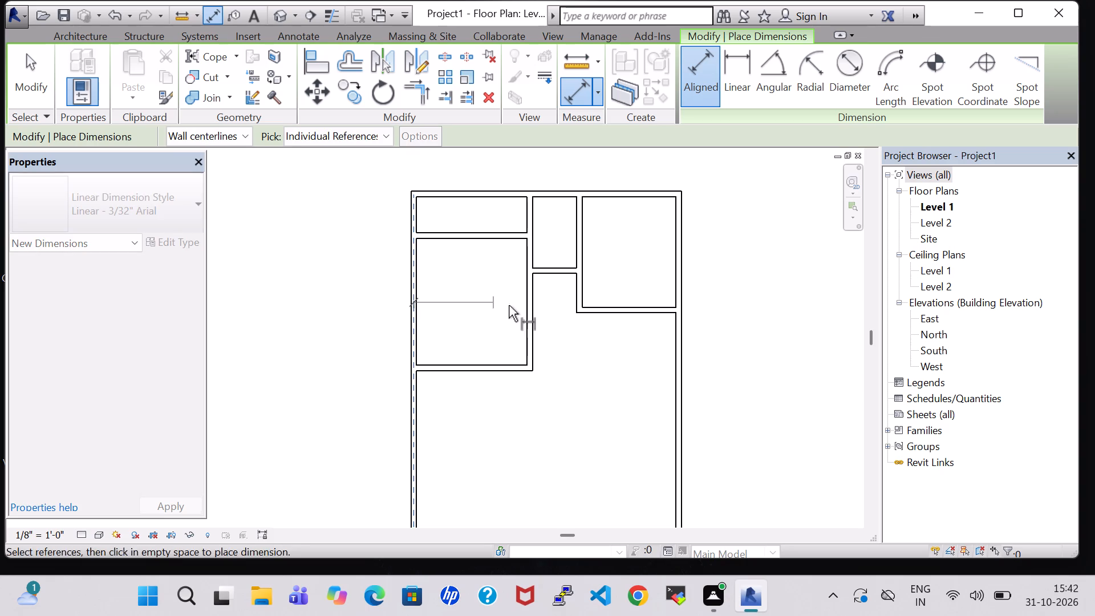
left_click(530, 307)
key("Escape")
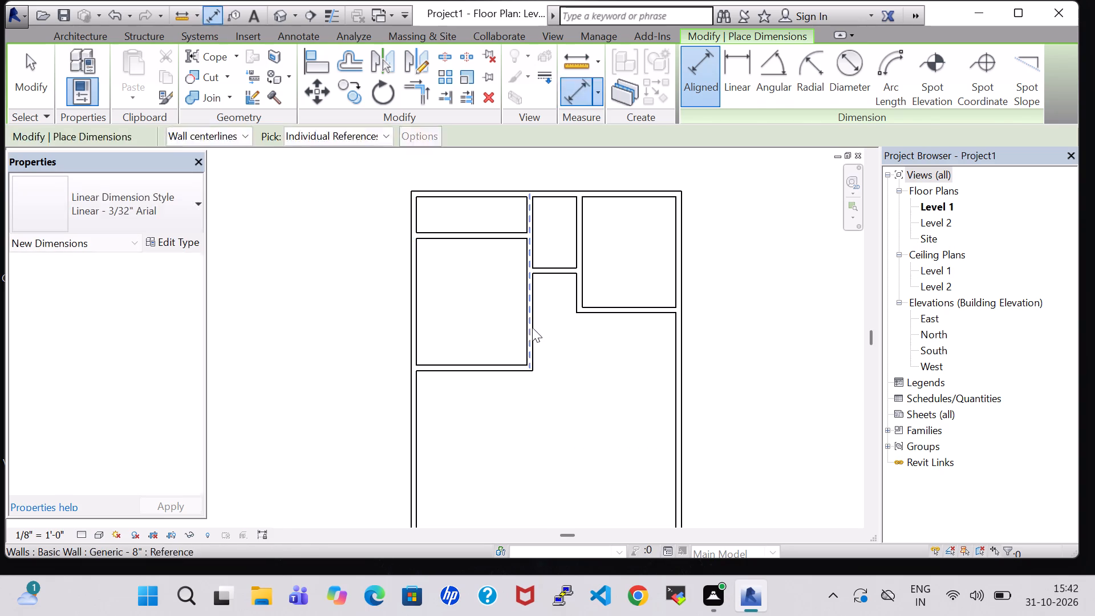
key("Escape")
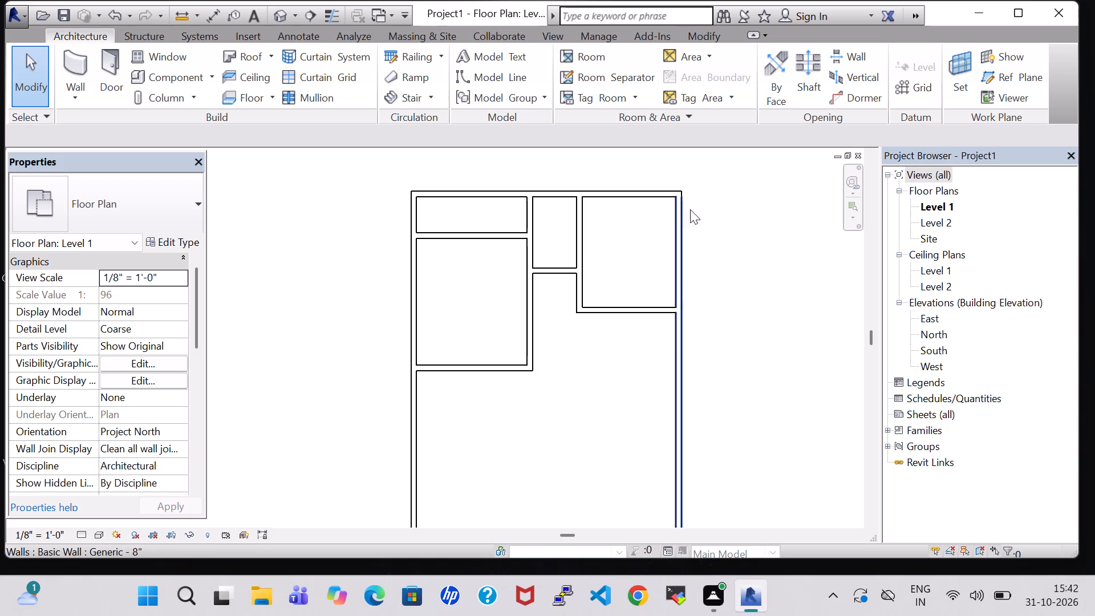
Split the west room's east partition about 7' north of its southeast corner and its south partition about 4' 6" west of that corner.
left_click(710, 34)
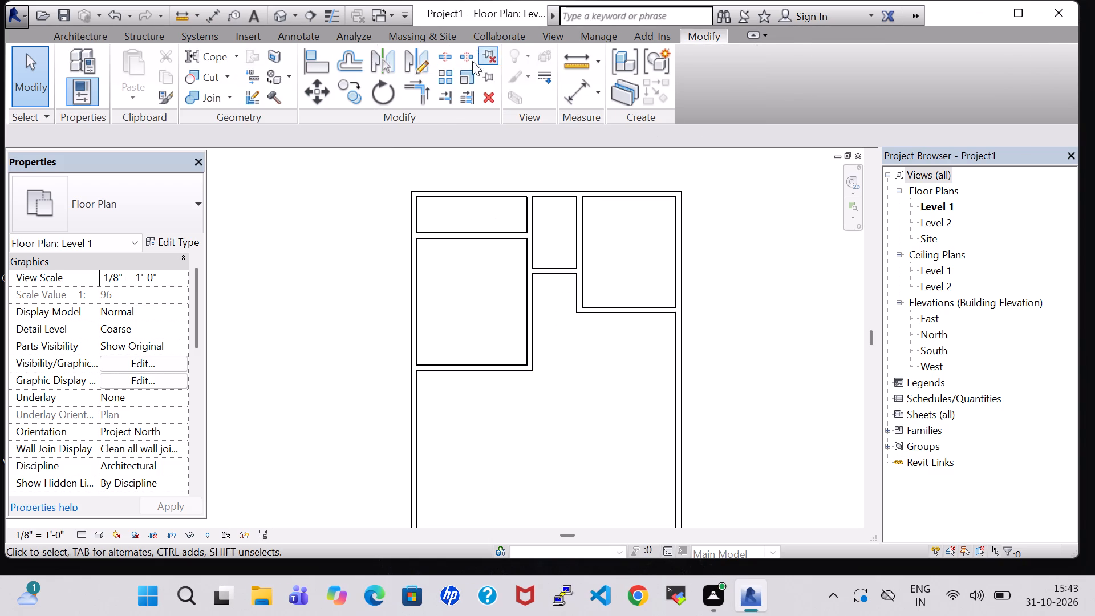
left_click(440, 56)
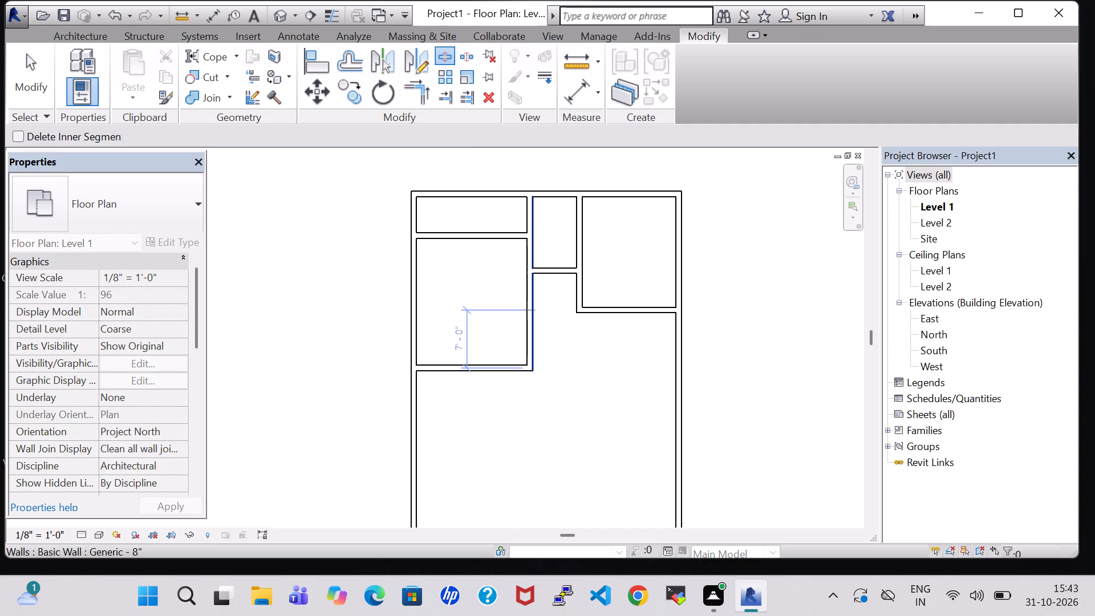
left_click(537, 310)
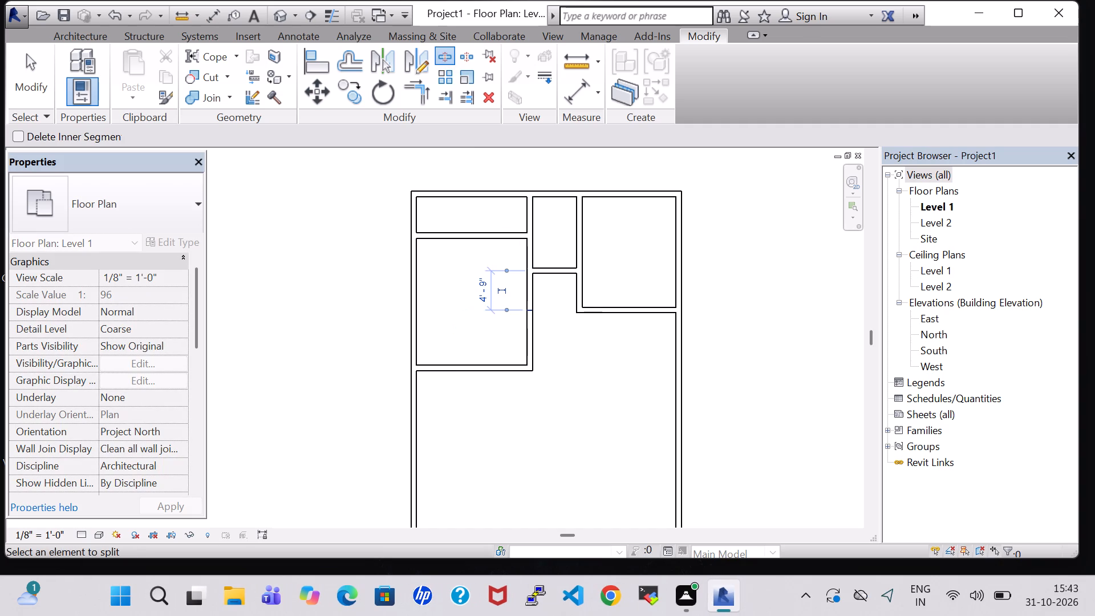
left_click(492, 362)
key("Escape")
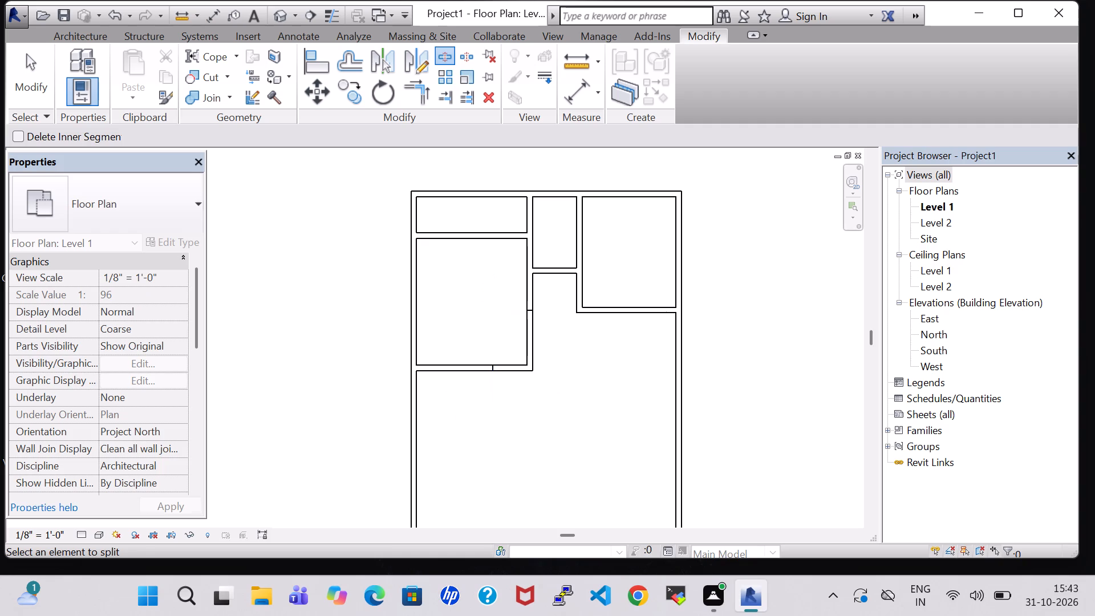
key("Escape")
Delete the two split-off wall segments that meet at the west room's southeast corner.
left_click(502, 364)
key("Delete")
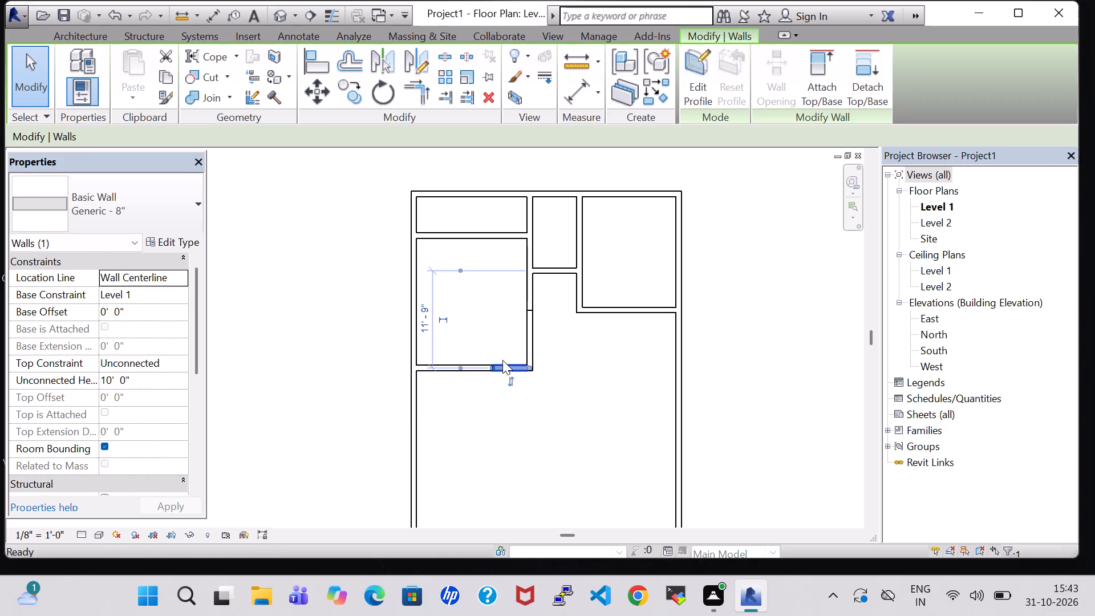
left_click(522, 351)
key("Delete")
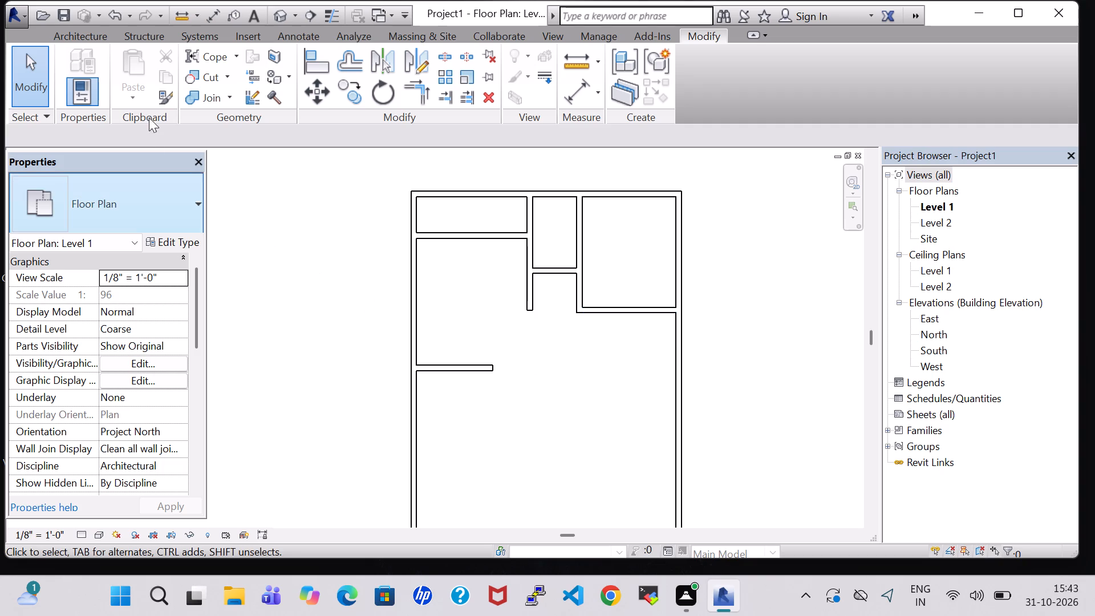
Draw a 17' horizontal partition running east from the west exterior wall, 6' north of the south exterior wall.
left_click(80, 38)
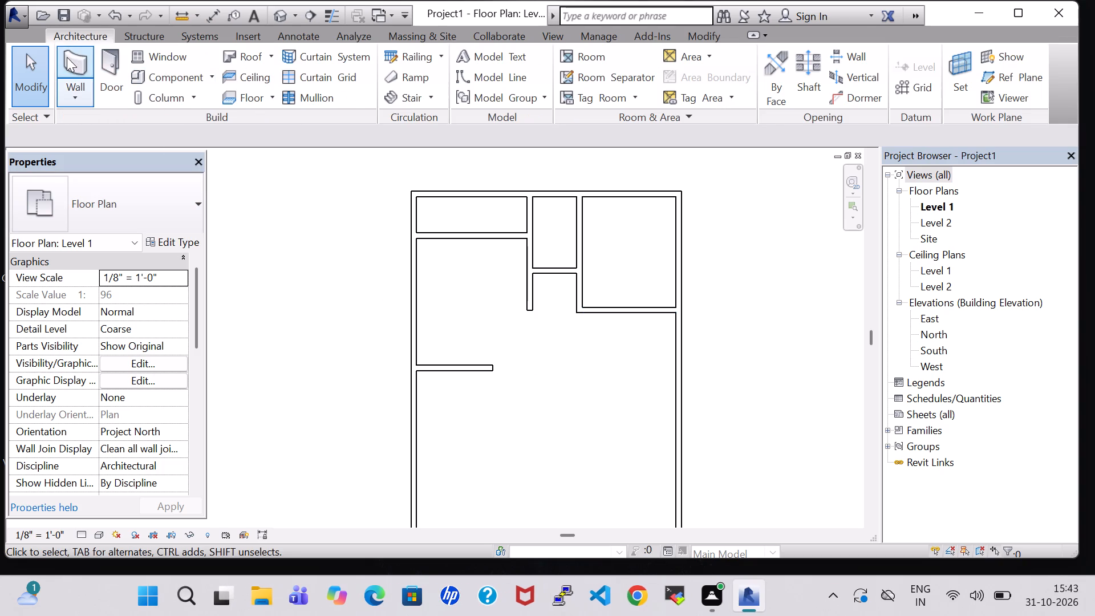
left_click(67, 57)
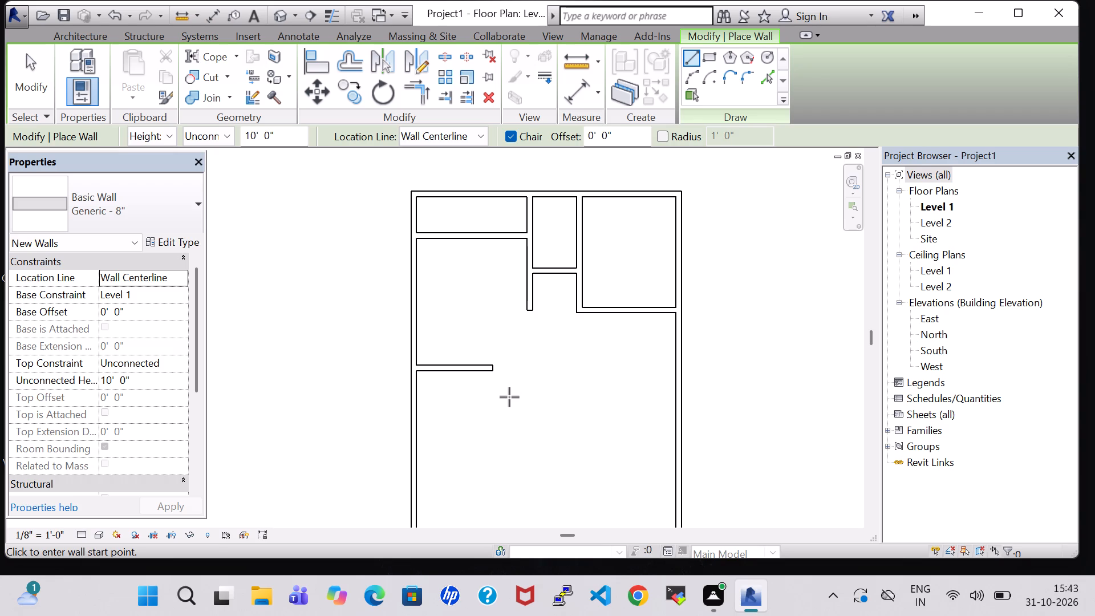
middle_click_drag(475, 455, 481, 367)
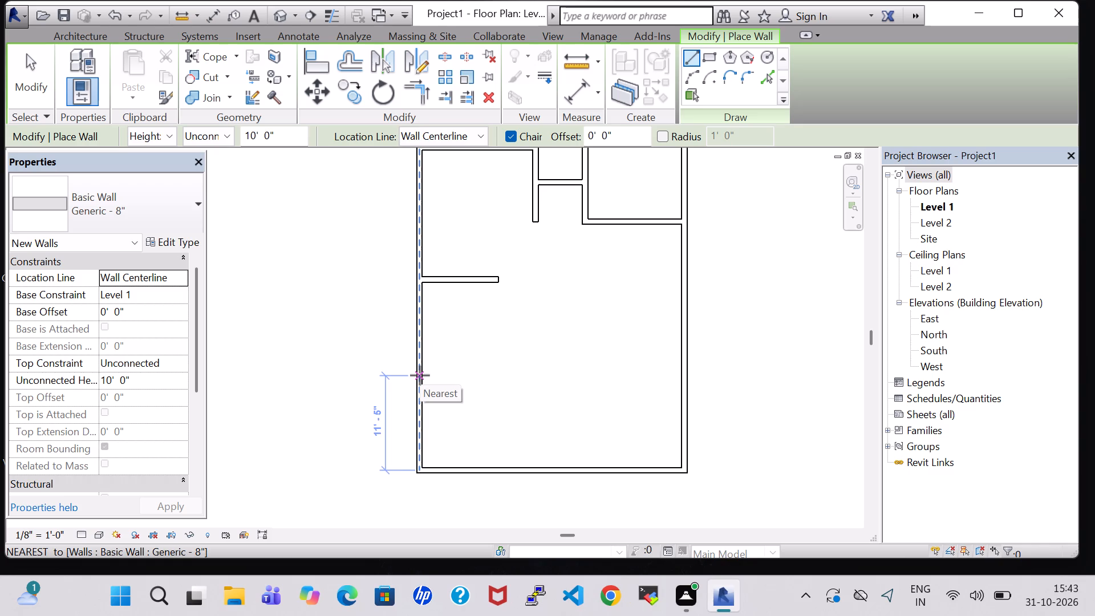
key("6")
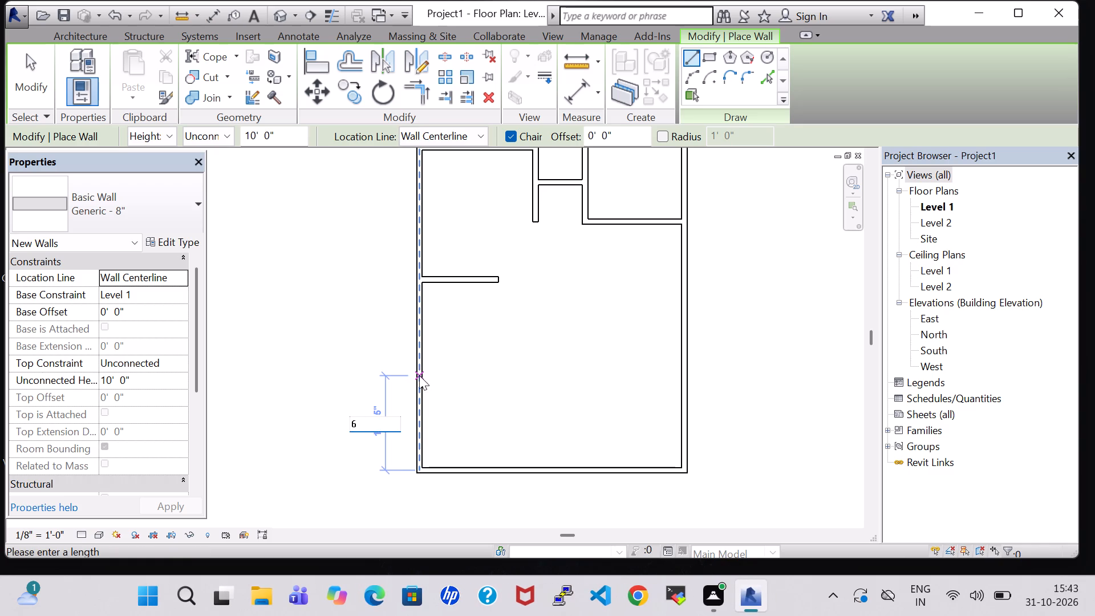
key("apostrophe")
key("Return")
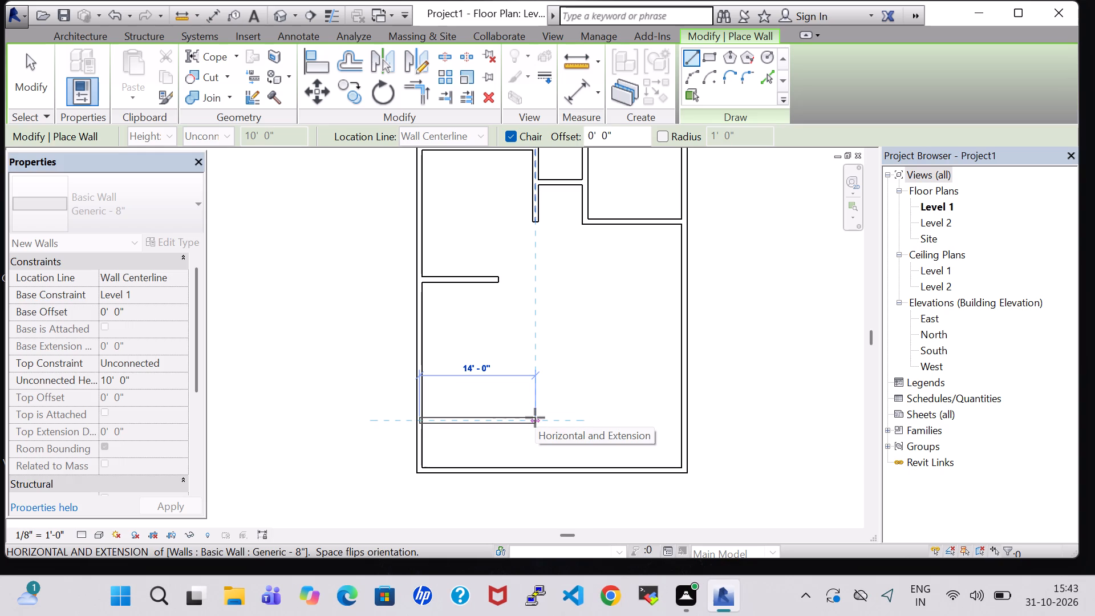
key("1")
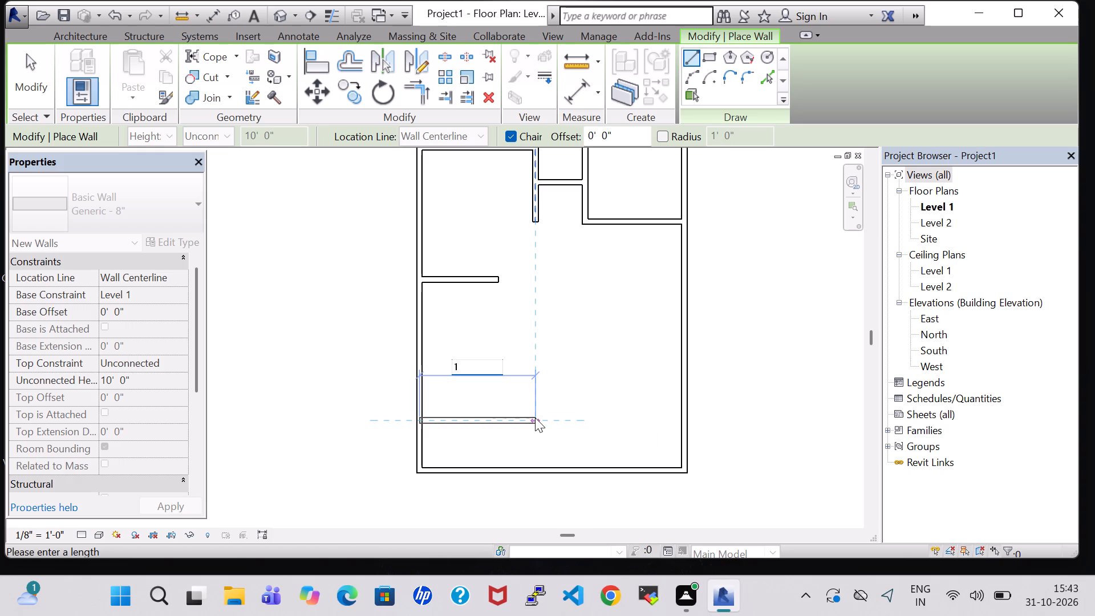
key("7")
key("Return")
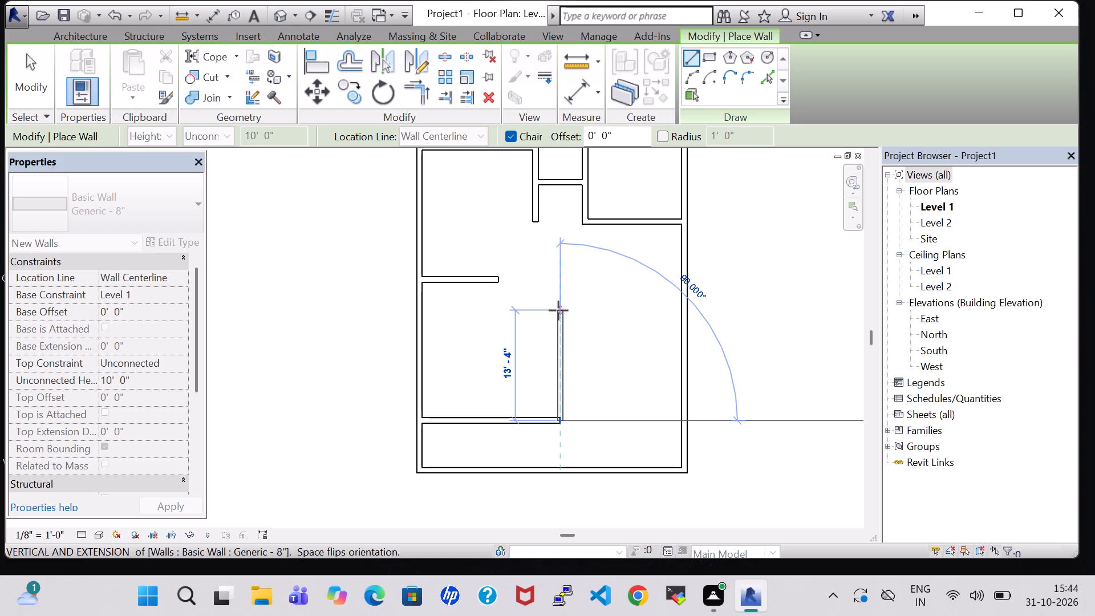
Continue the wall 14' north, extend it to about 15' 3", and run it 15' east to the east exterior wall.
type("14'")
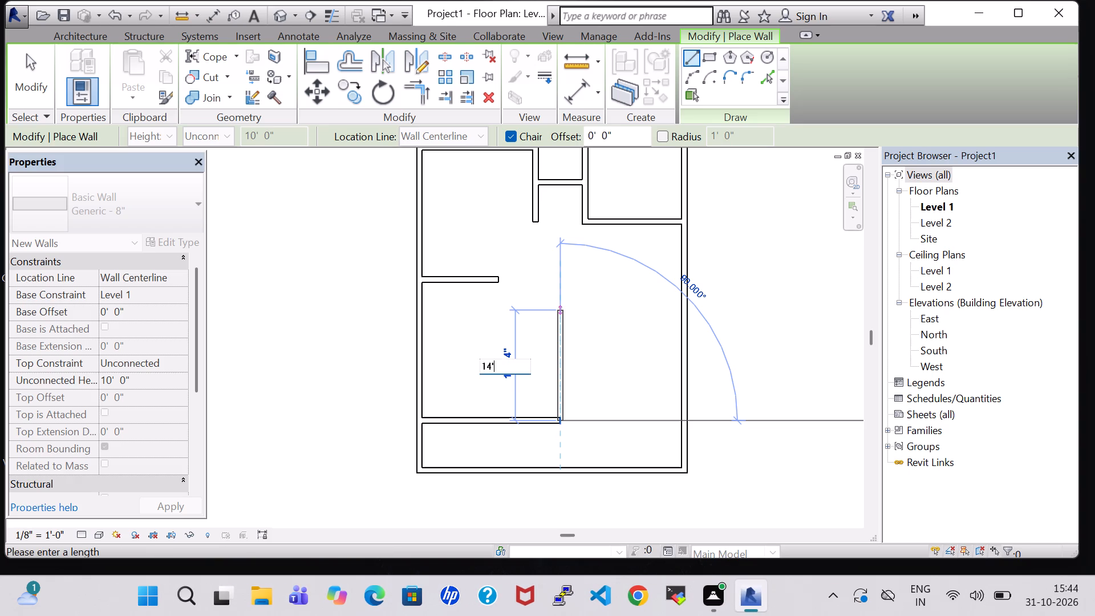
key("Return")
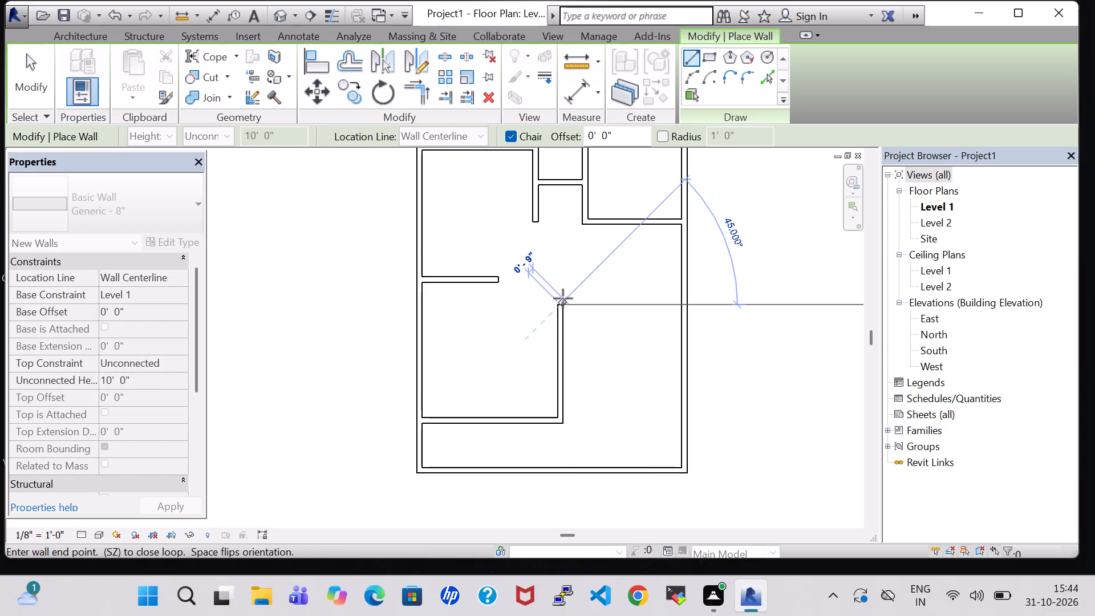
left_click(558, 294)
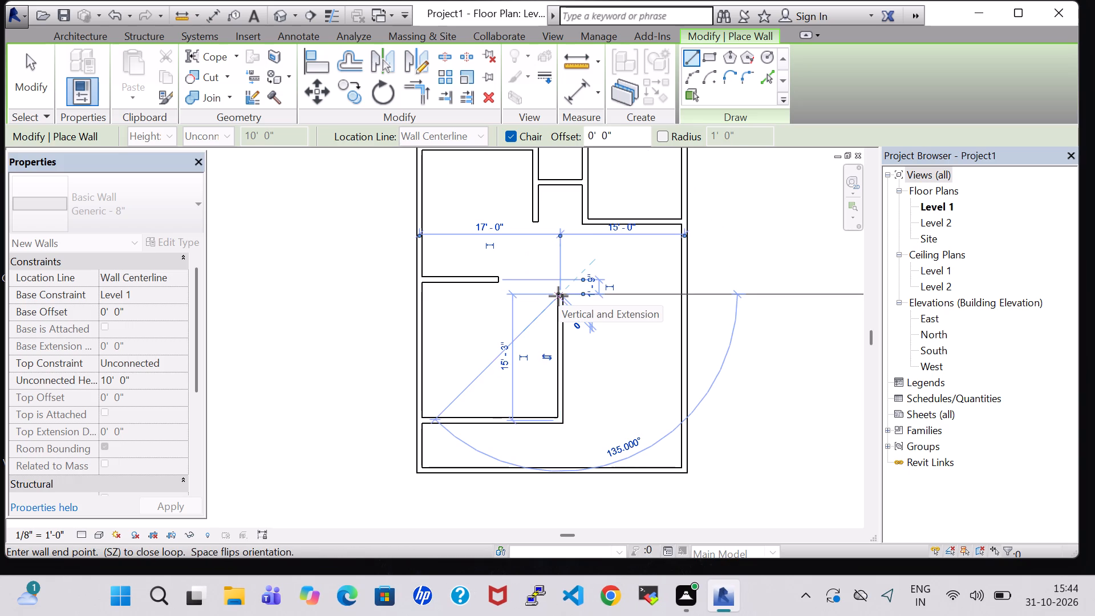
left_click(684, 295)
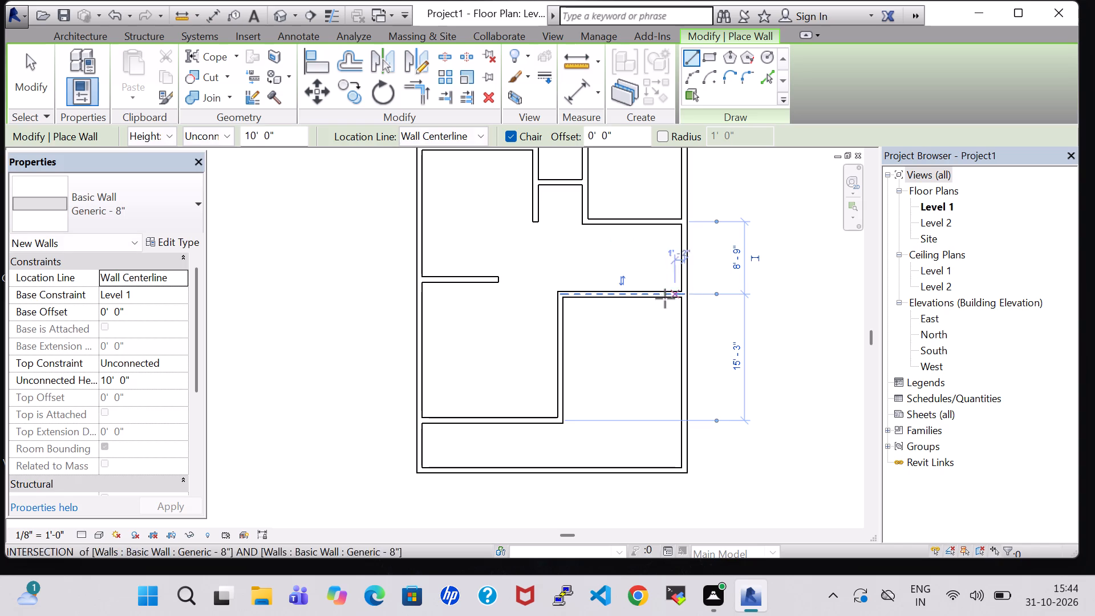
key("Escape")
key("Escape")
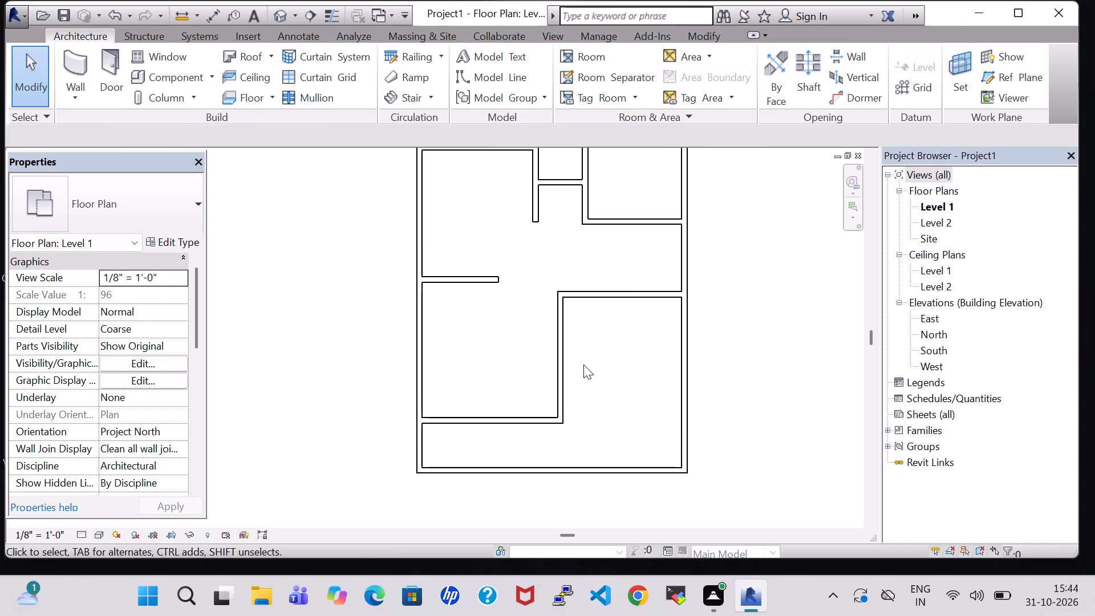
Draw a horizontal partition 6' south of the new 15' wall, from the vertical partition to the east exterior wall.
left_click(72, 61)
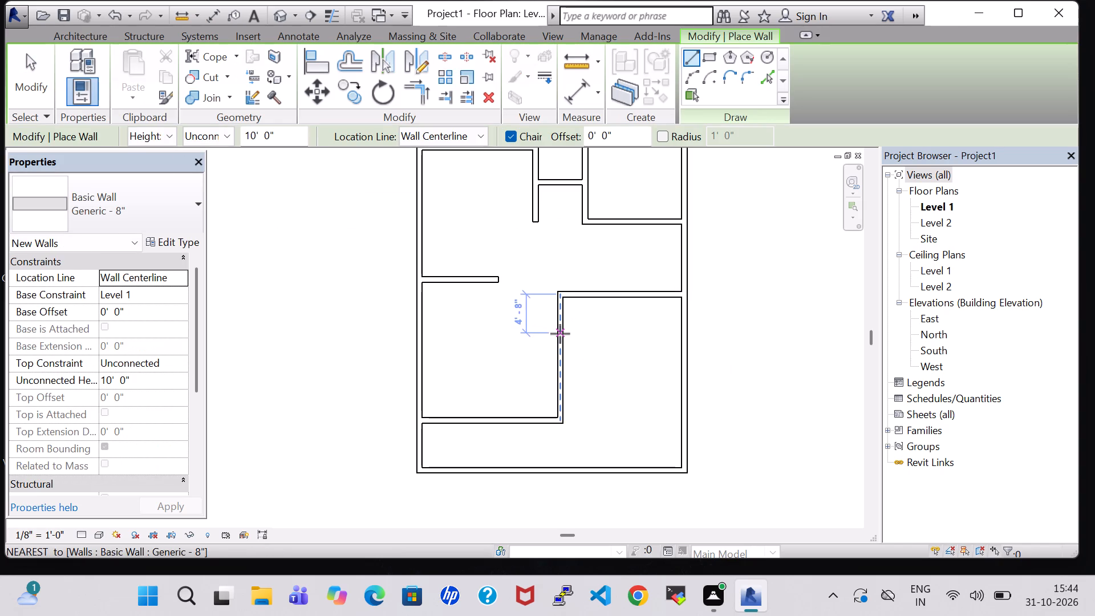
type("6'")
key("Return")
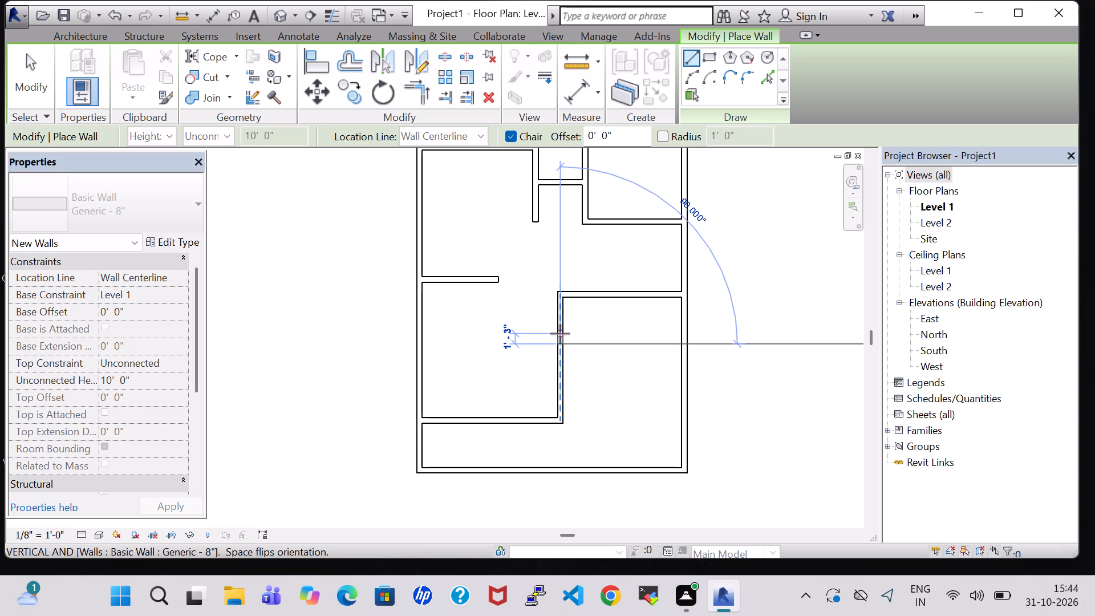
left_click(682, 350)
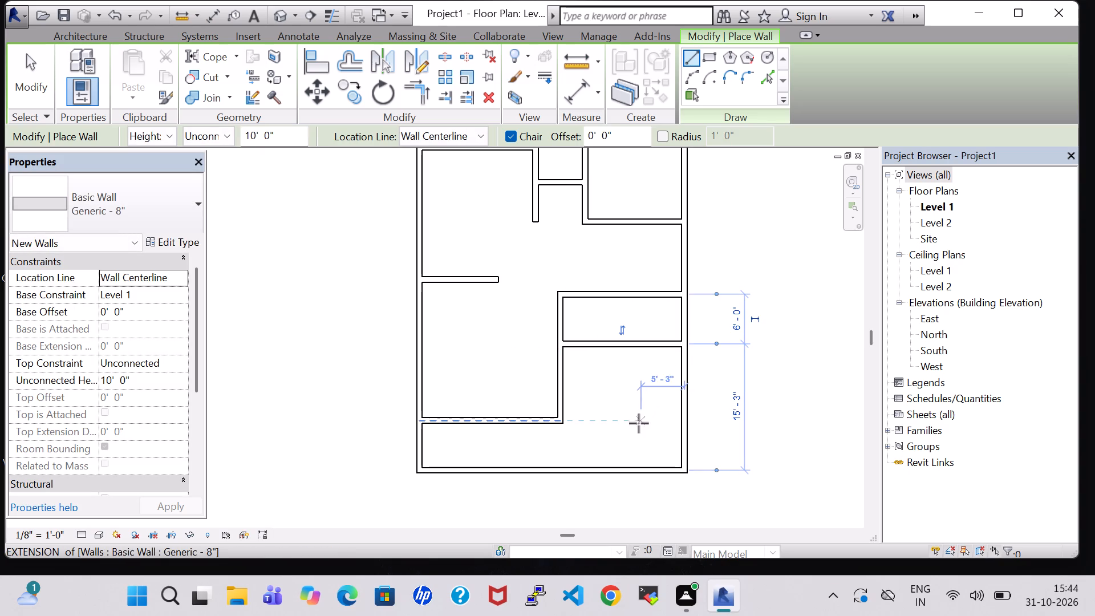
Draw a 6' vertical partition from the east end of the 17' wall down to the south exterior wall.
left_click(560, 420)
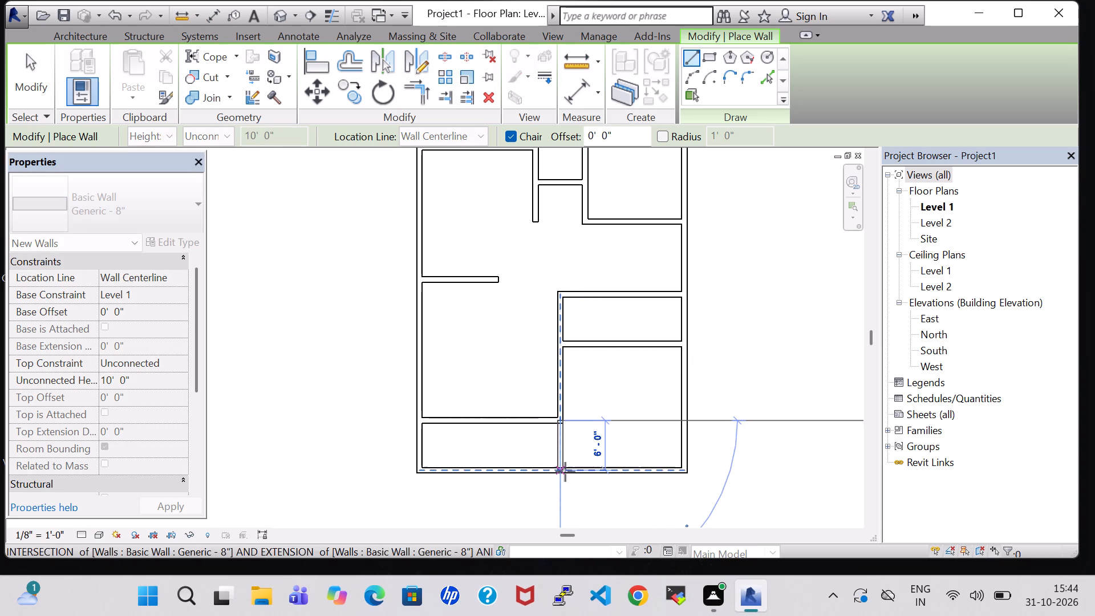
left_click(565, 472)
key("Escape")
key("Escape")
Measure the southeast room's north-south depth and its width from the vertical partition to the east exterior wall.
type("DI")
left_click(610, 347)
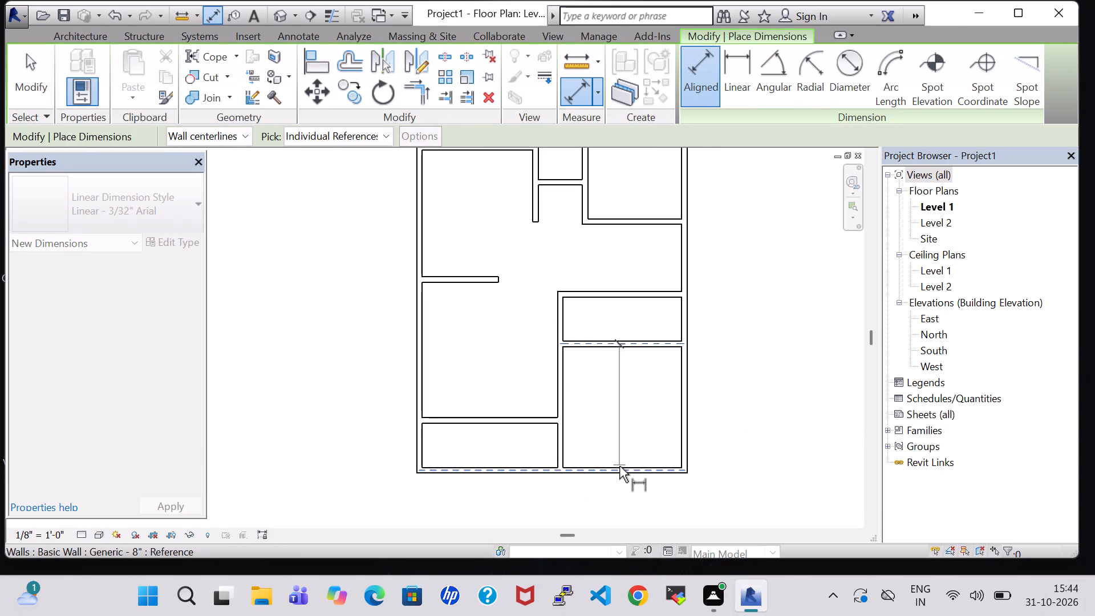
left_click(622, 471)
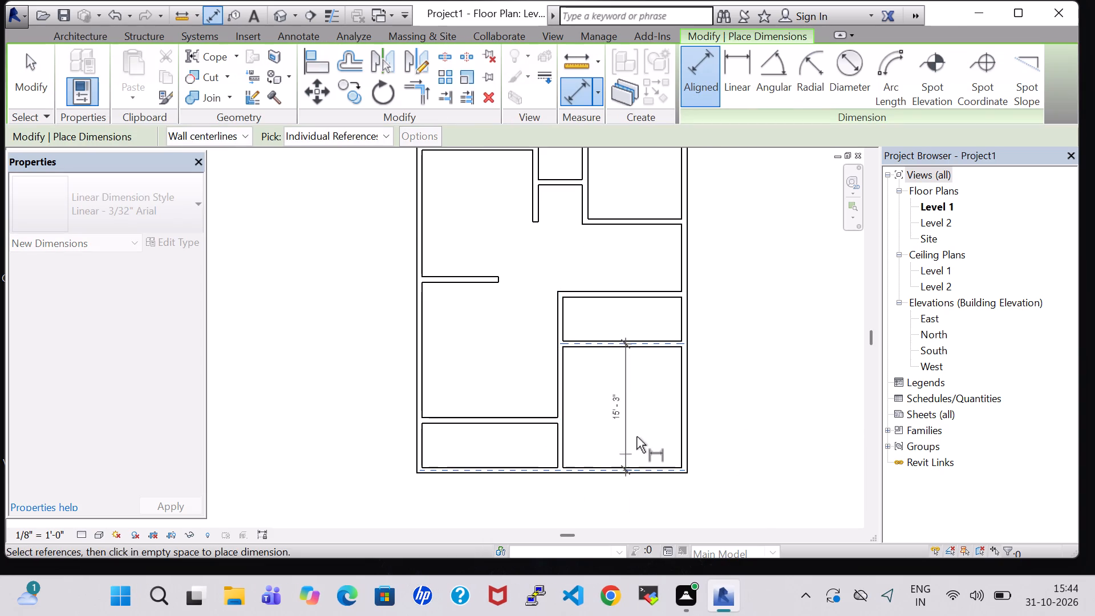
key("Escape")
left_click(563, 408)
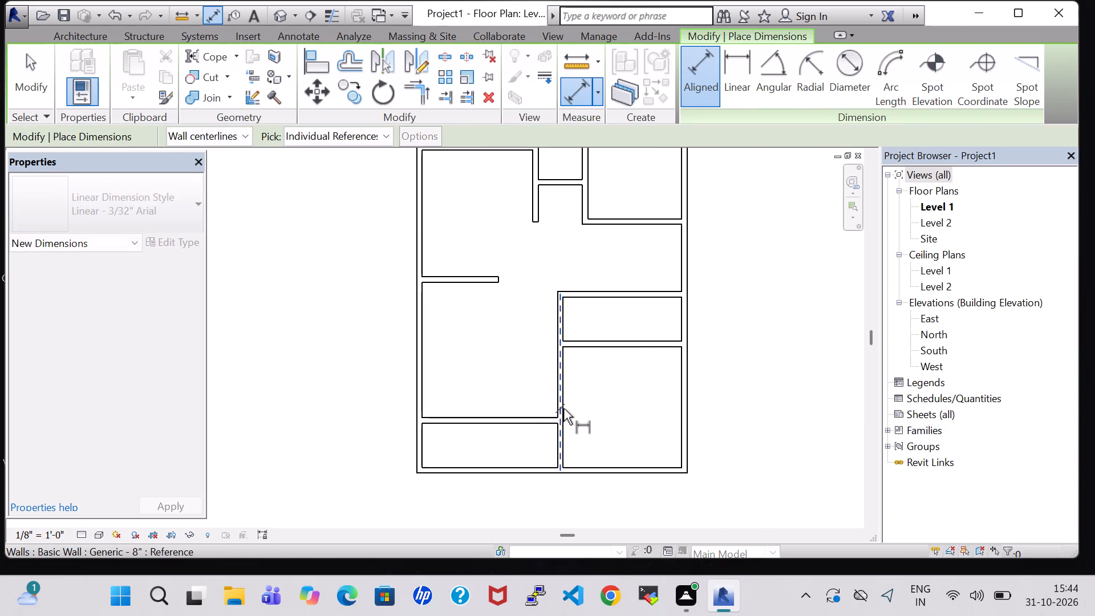
left_click(686, 406)
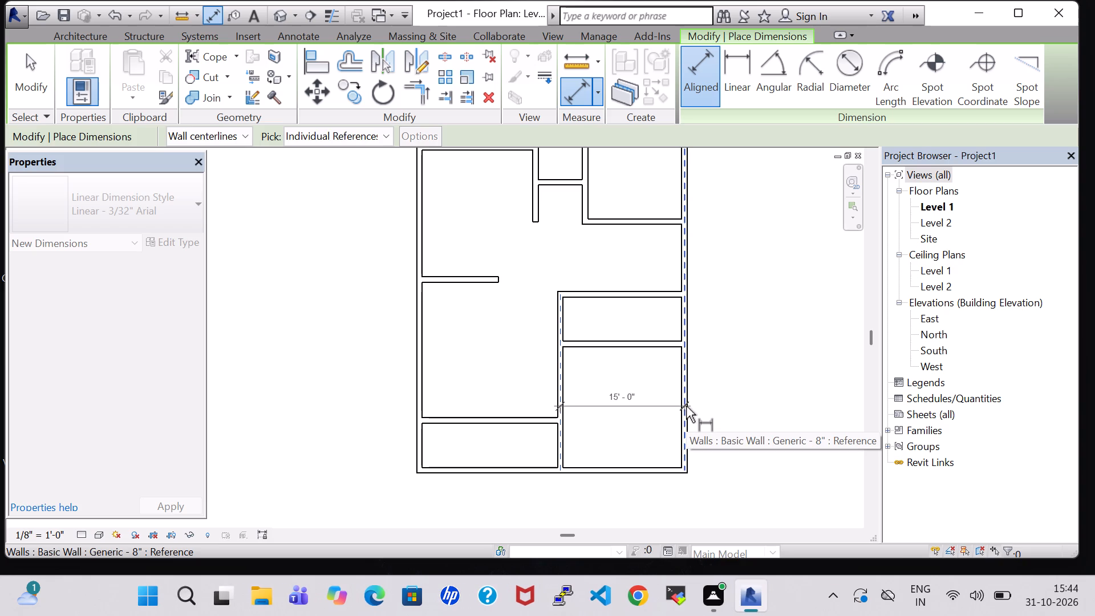
key("Escape")
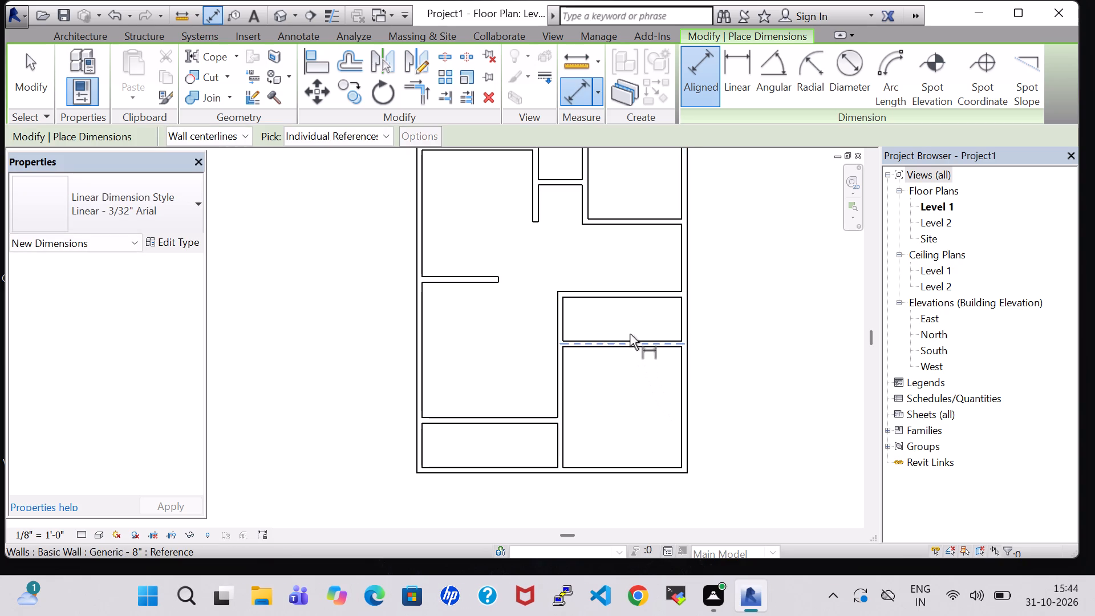
Measure the depth and width of the narrow room directly north of the southeast room.
left_click(623, 291)
left_click(629, 342)
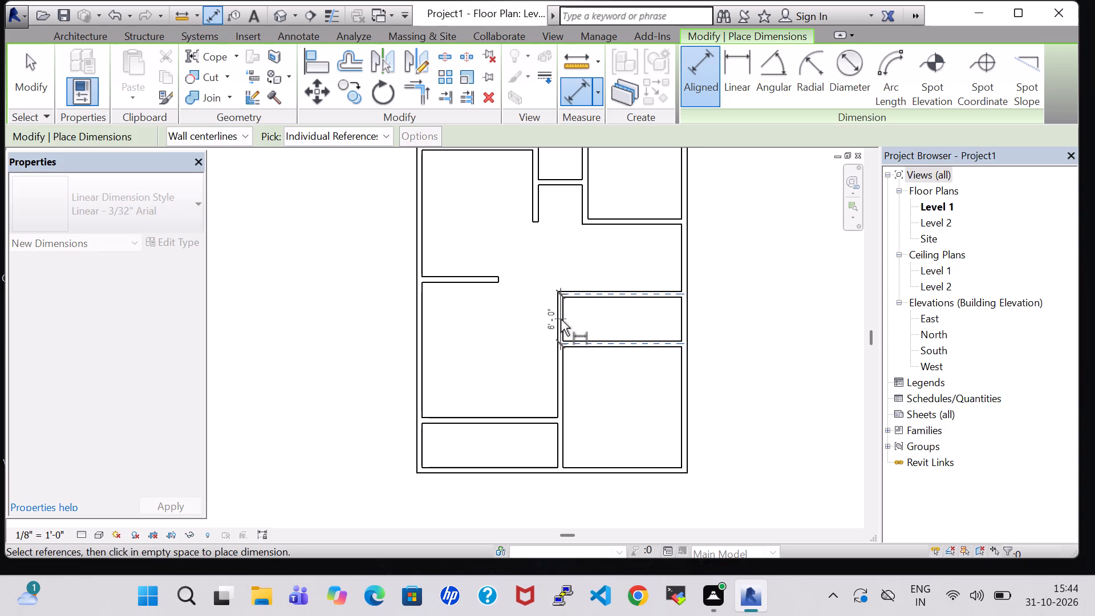
key("Escape")
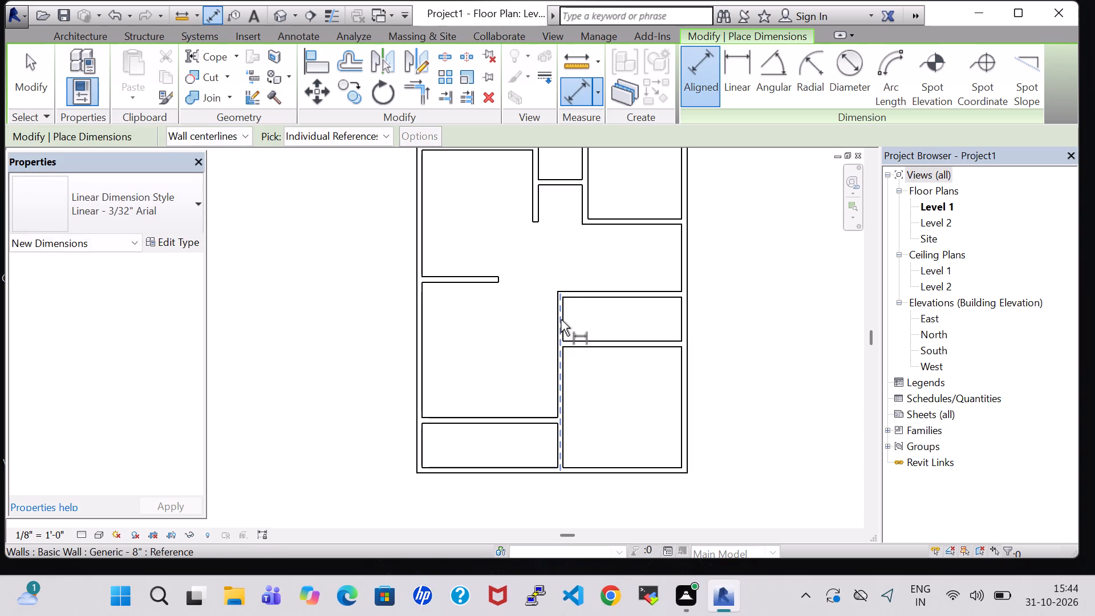
key("Escape")
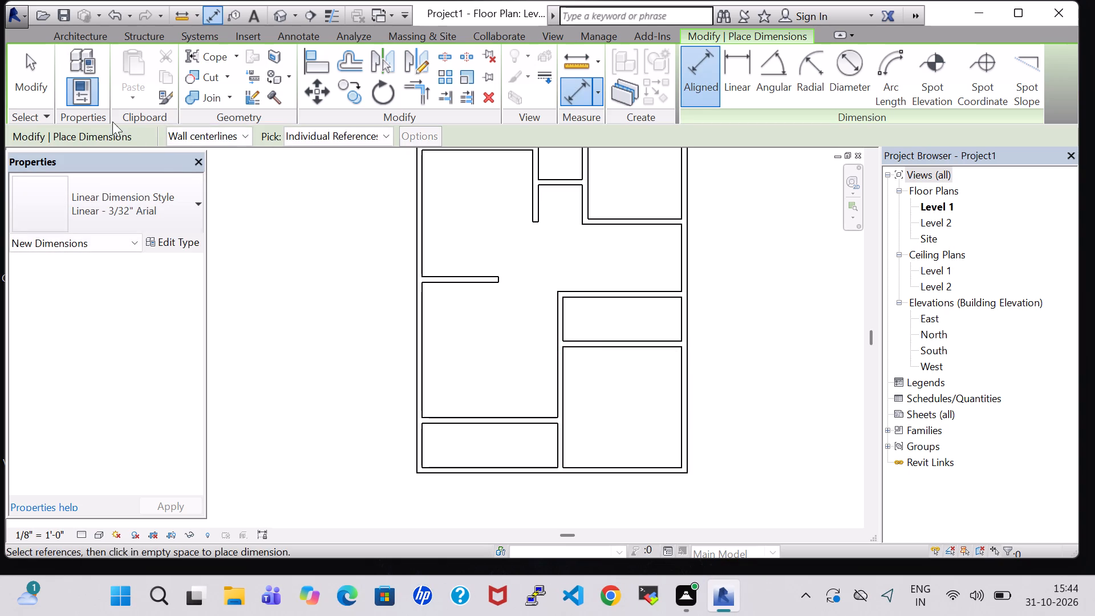
left_click(81, 38)
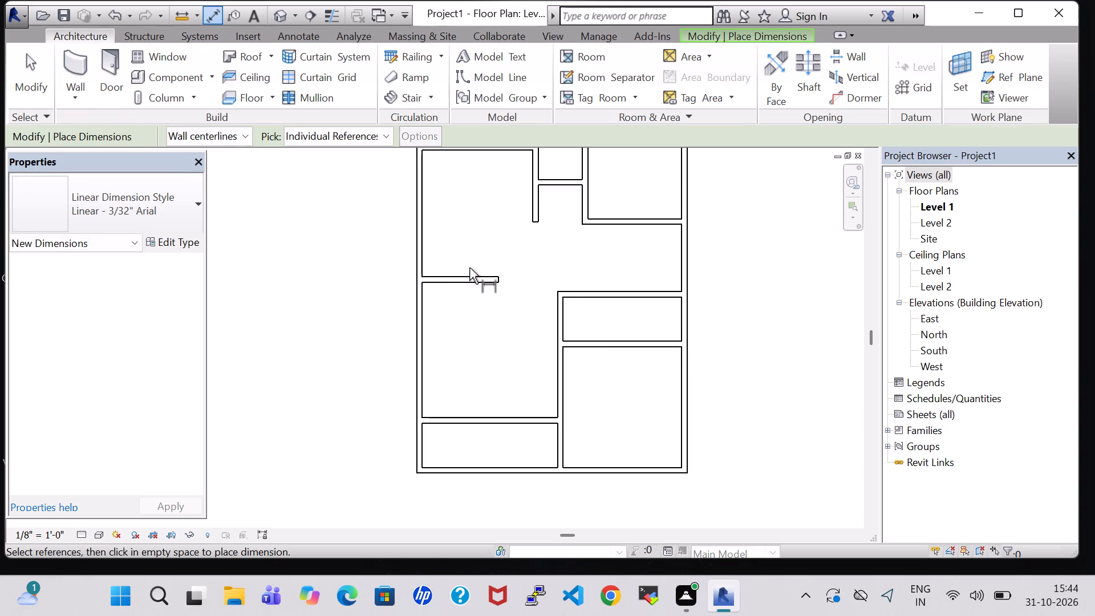
key("Escape")
type("DI")
left_click(561, 323)
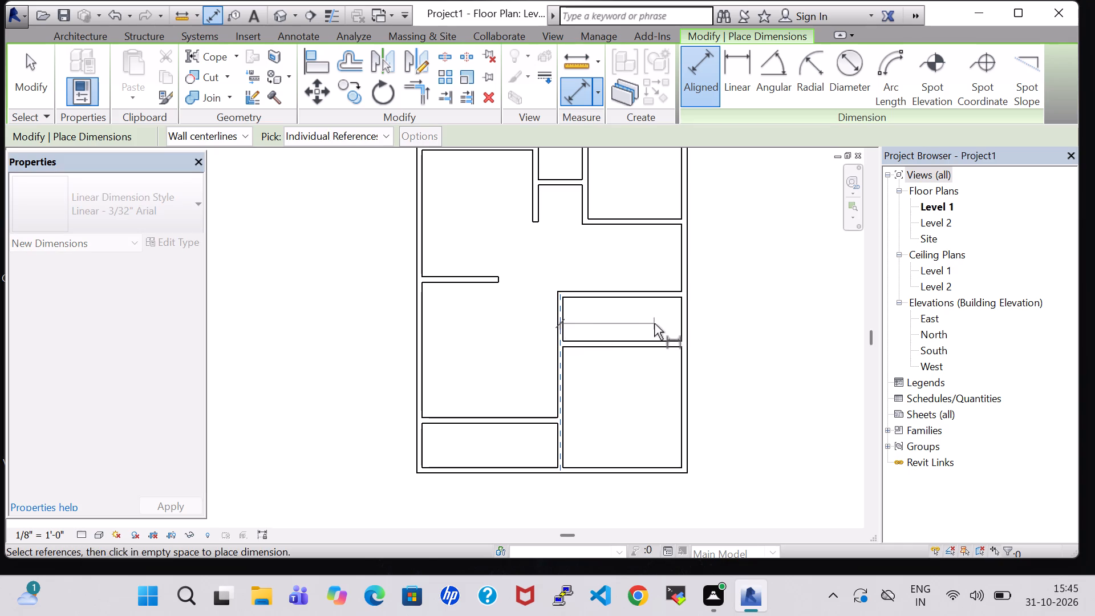
left_click(683, 323)
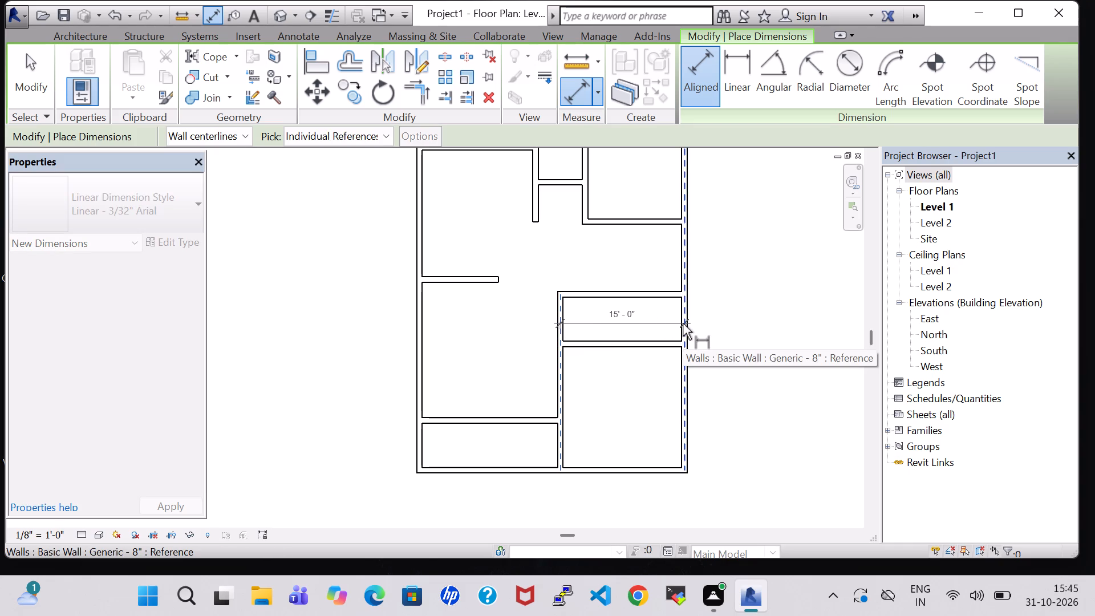
key("Escape")
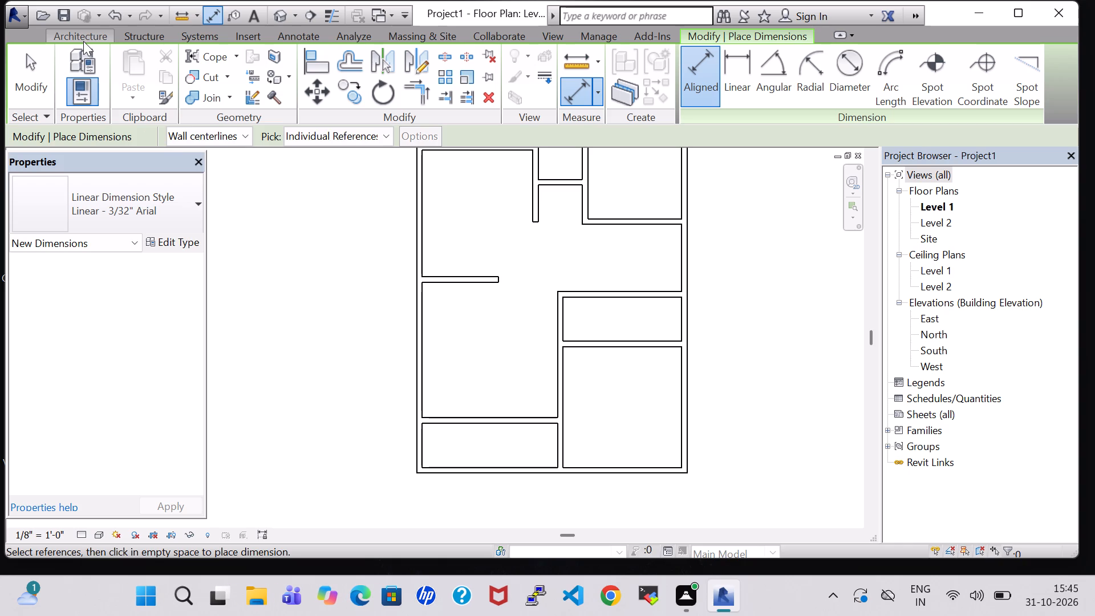
left_click(558, 312)
left_click(684, 316)
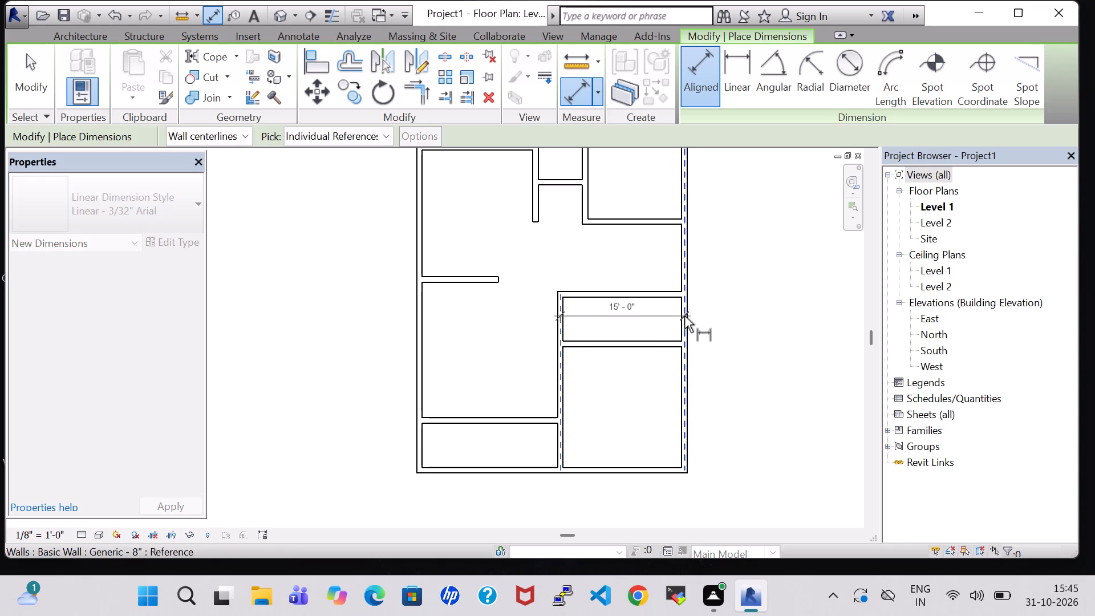
key("Escape")
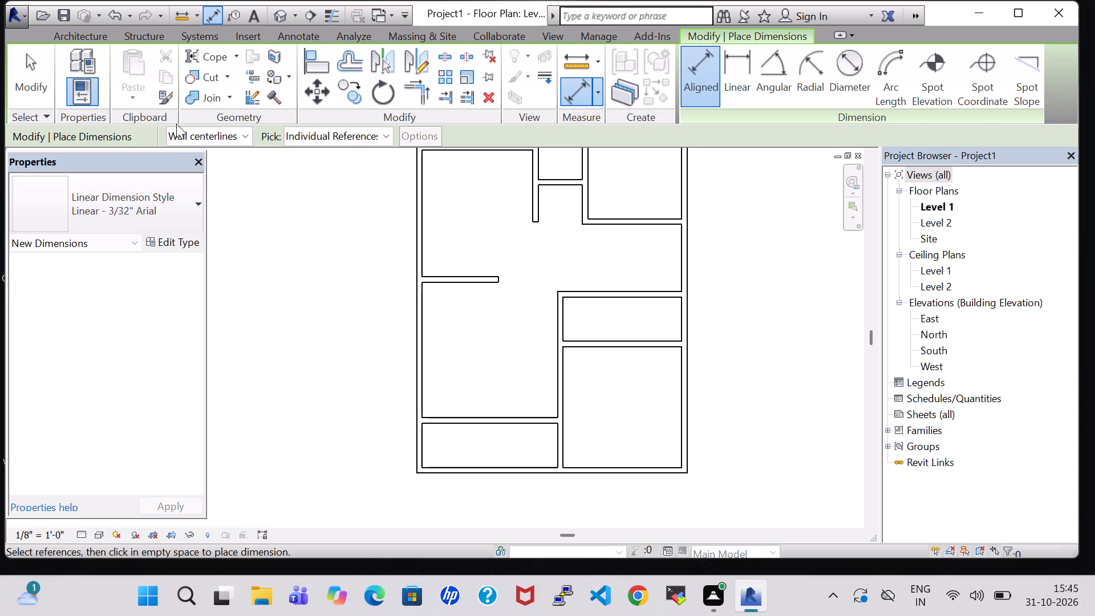
Draw a vertical partition across the narrow room, 7' east of its west wall, between its north and south walls.
left_click(80, 42)
left_click(79, 58)
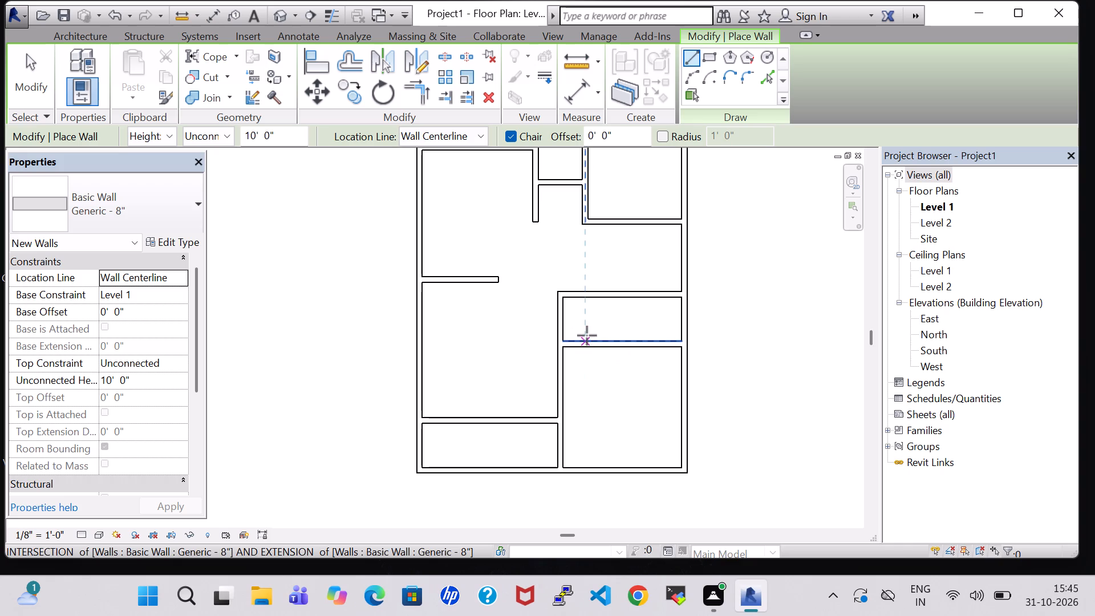
scroll(577, 331, "up", 2)
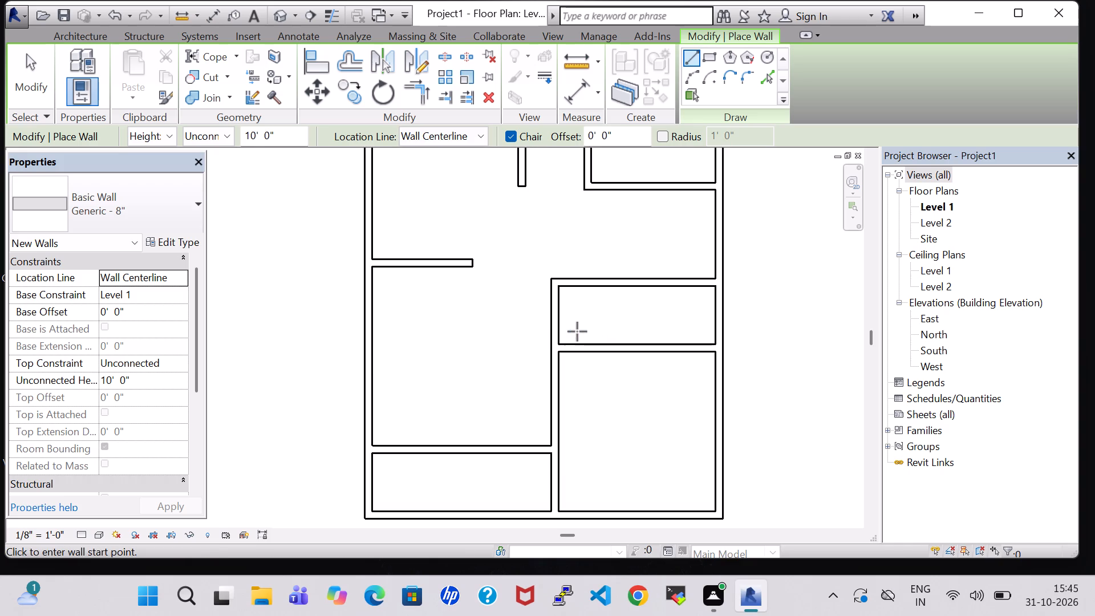
scroll(577, 331, "up", 3)
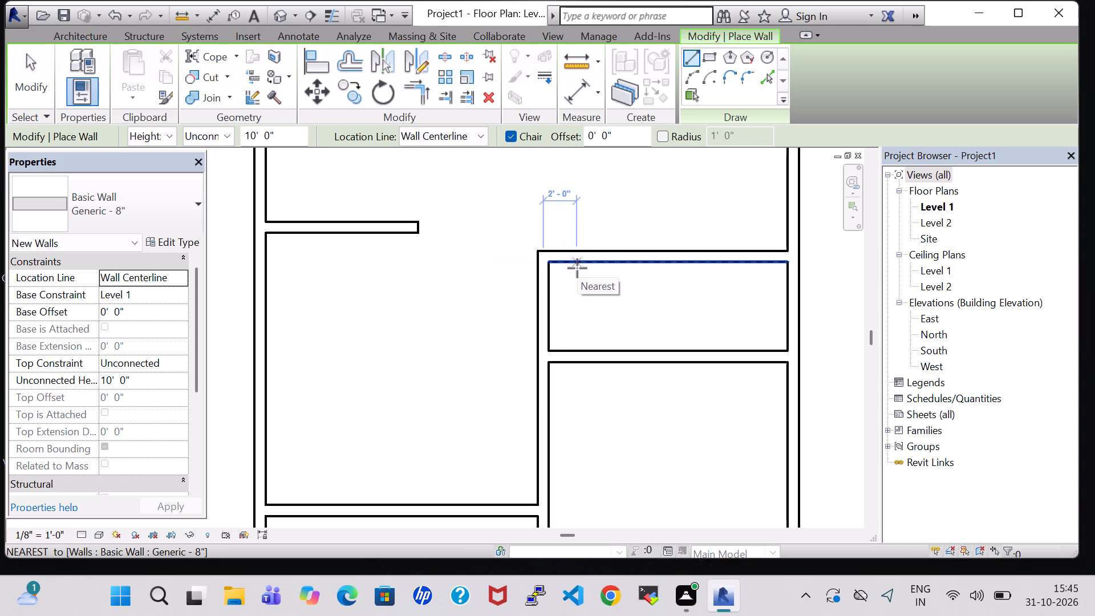
type("7'")
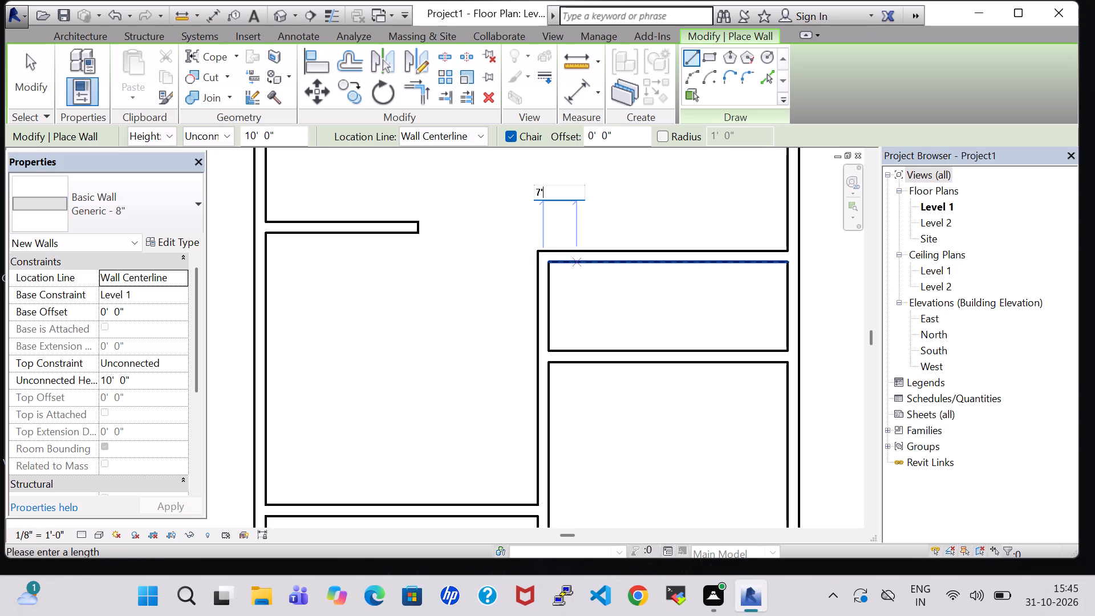
key("Return")
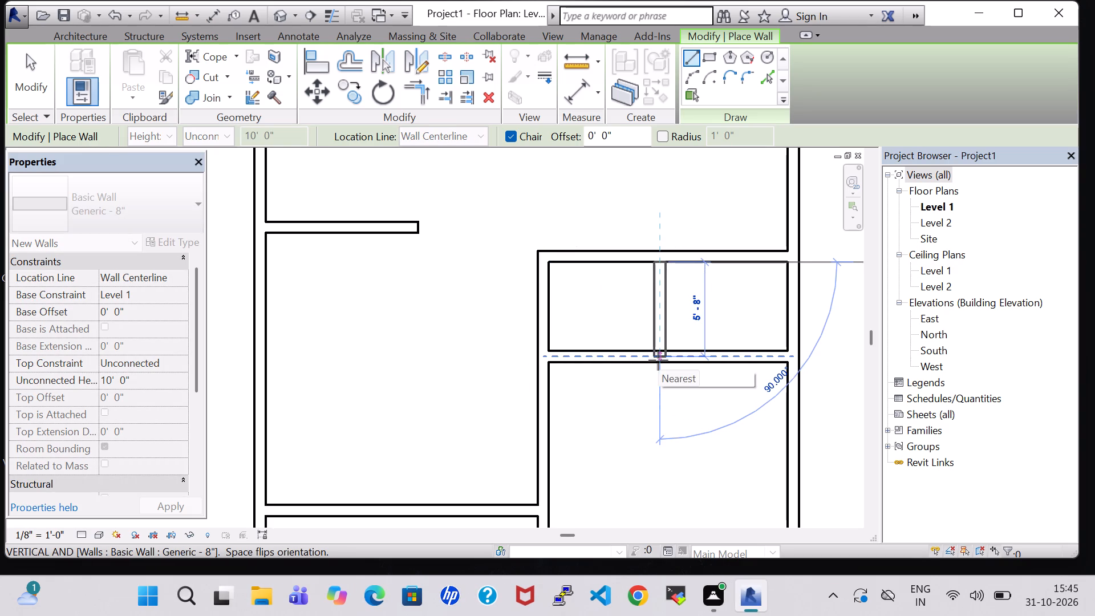
left_click(658, 360)
key("Escape")
key("Escape")
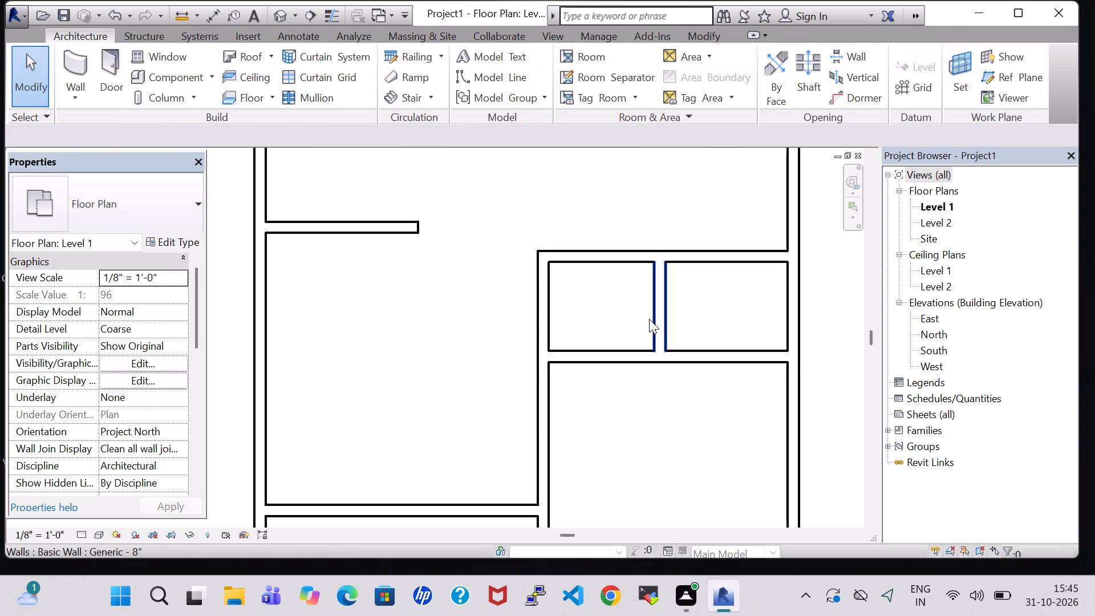
Set the new partition's distance from the narrow room's west wall to 6'.
left_click(652, 318)
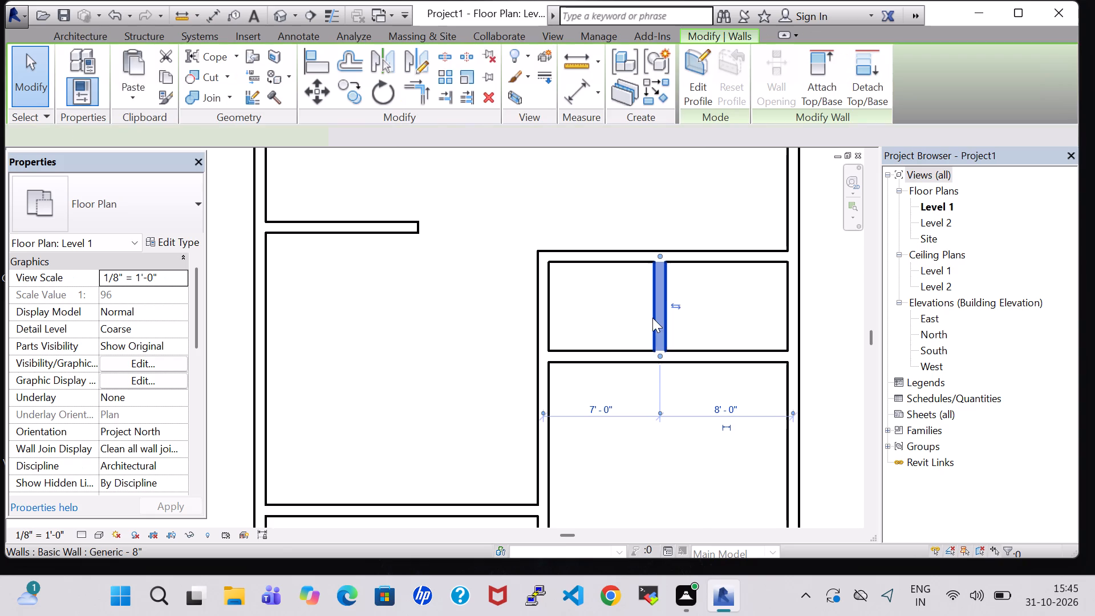
left_click(590, 411)
left_click(585, 433)
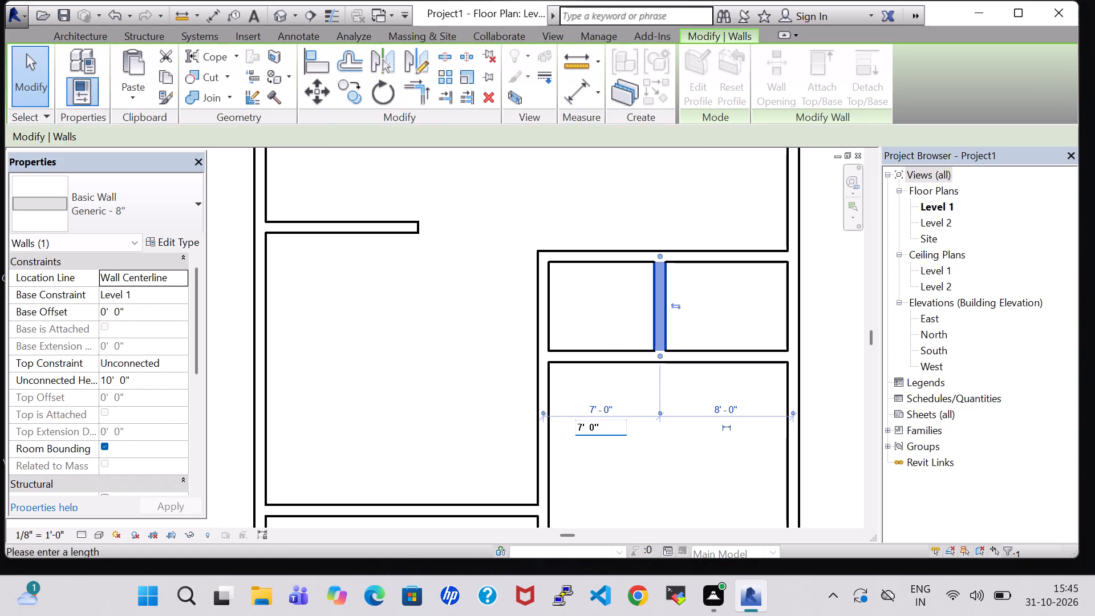
key("Left")
key("BackSpace")
key("6")
key("Return")
left_click(679, 322)
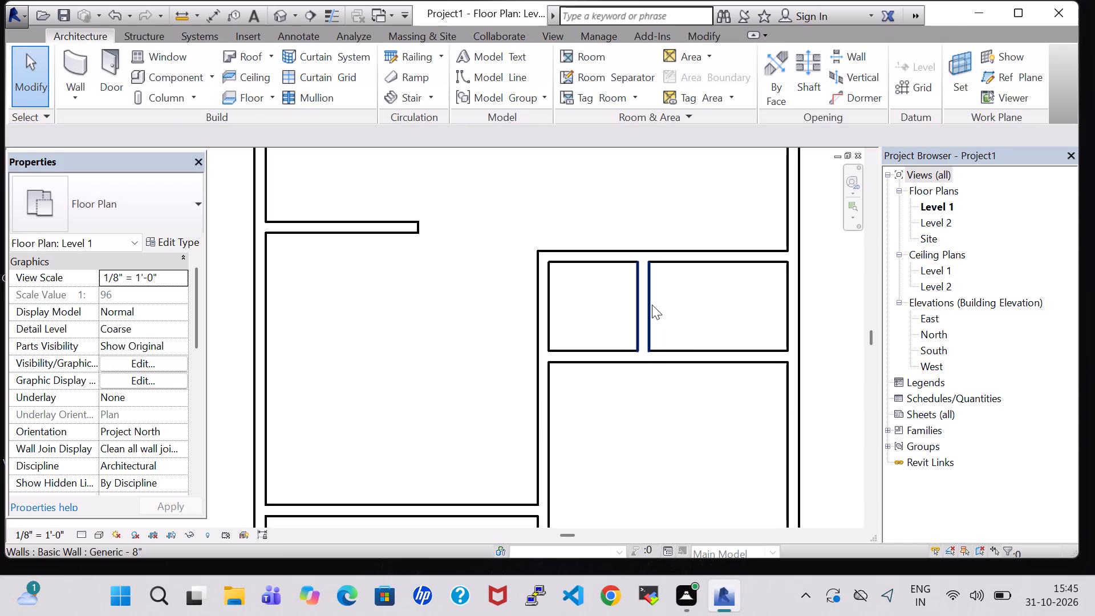
Measure the distance from the repositioned partition to the east exterior wall.
type("DI")
left_click_drag(640, 301, 646, 301)
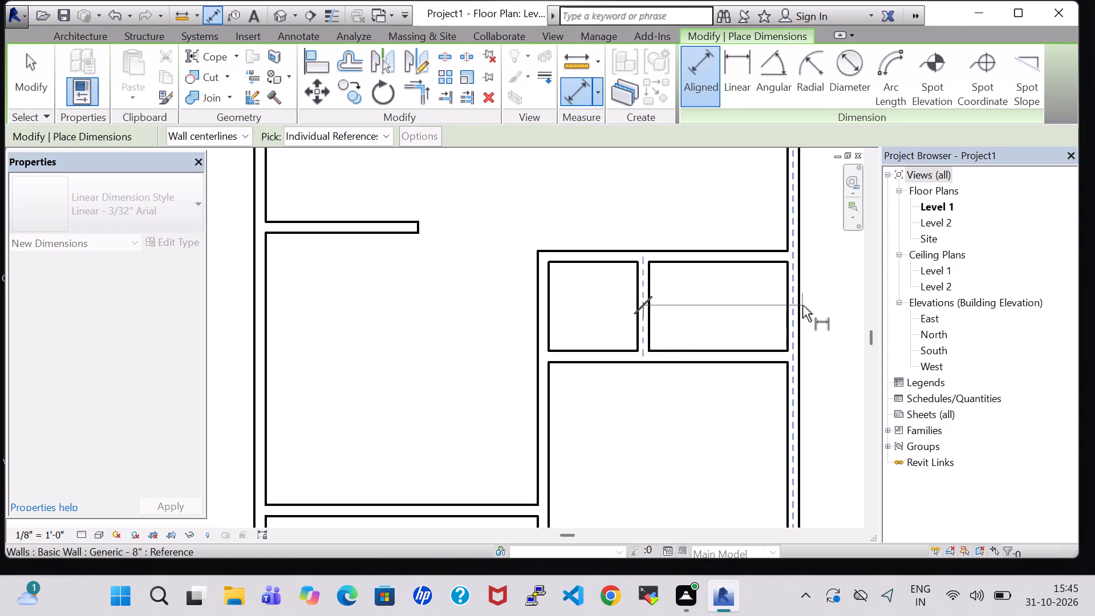
left_click(793, 305)
key("Escape")
key("Escape")
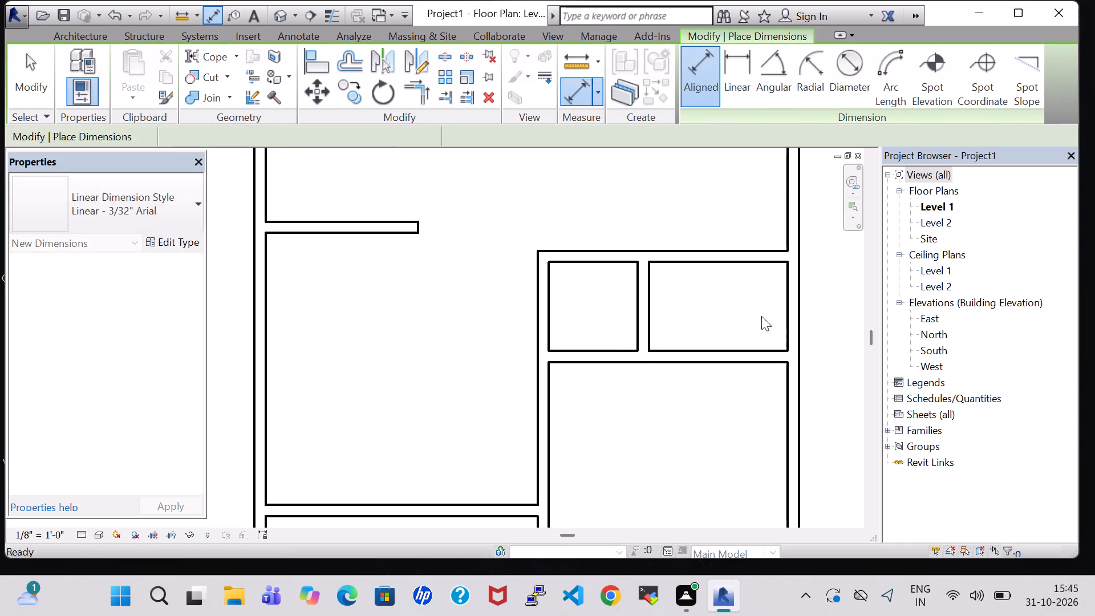
Duplicate the Generic - 8" wall type as INNER 6" from the 14' vertical partition that runs south from the north exterior wall.
scroll(650, 318, "down", 5)
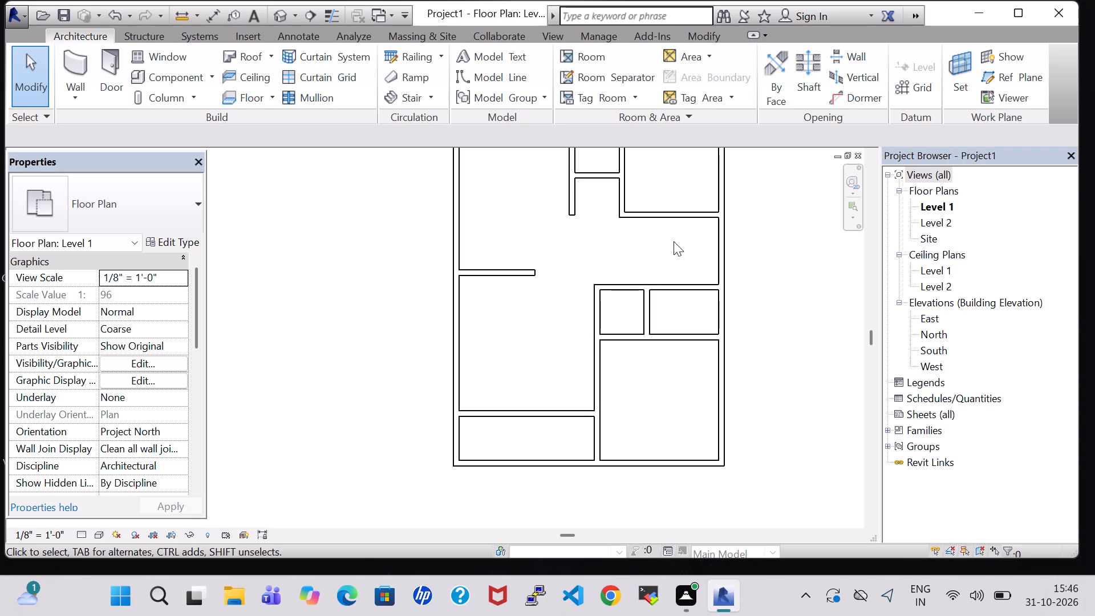
middle_click_drag(674, 241, 685, 323)
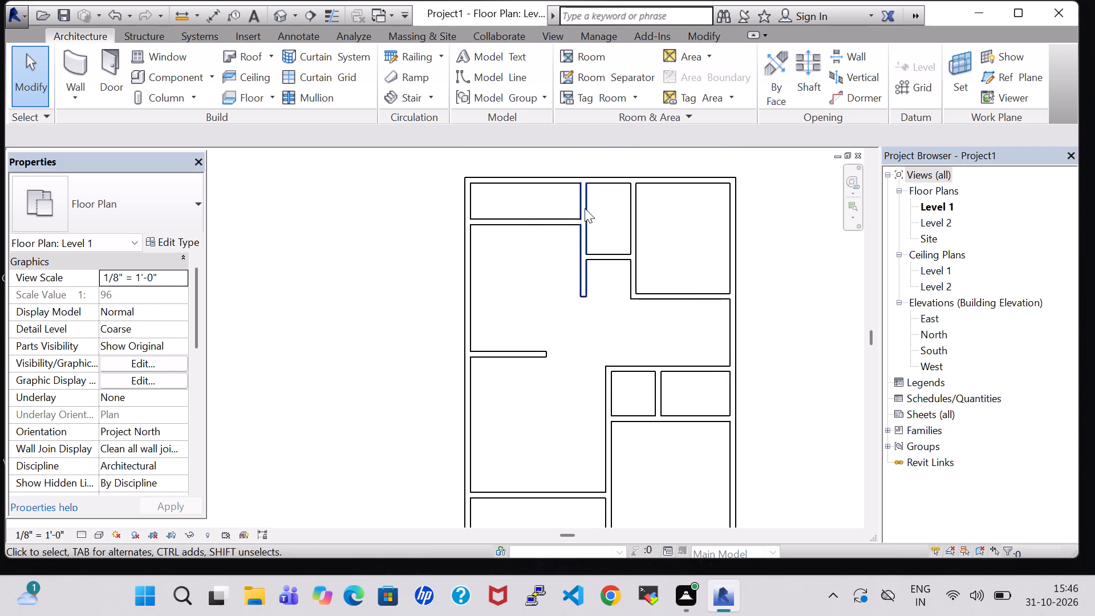
left_click(582, 208)
left_click(155, 214)
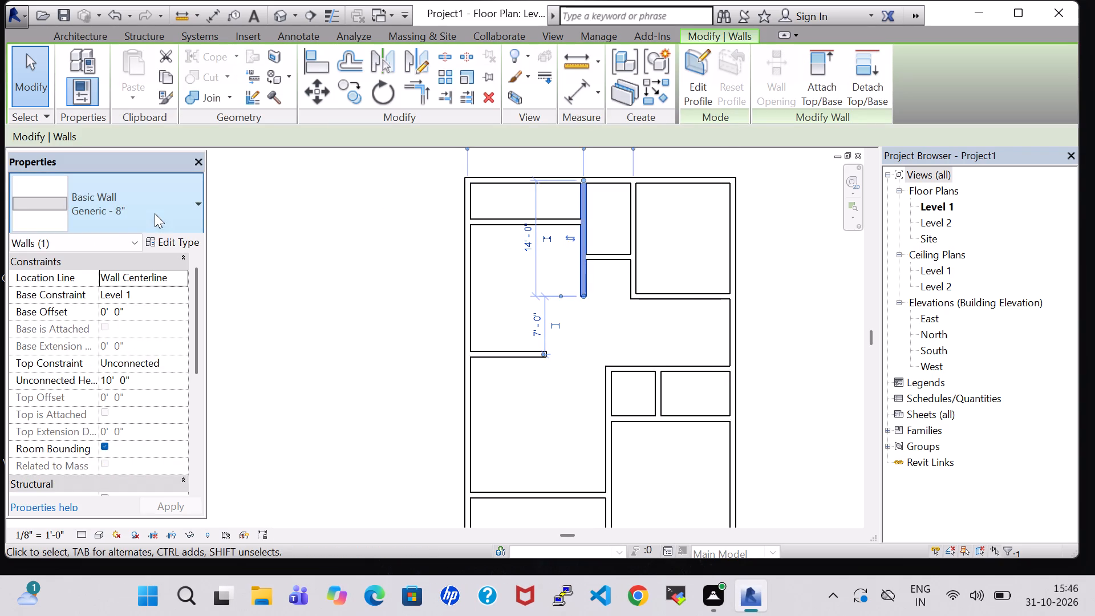
left_click(169, 212)
left_click(180, 244)
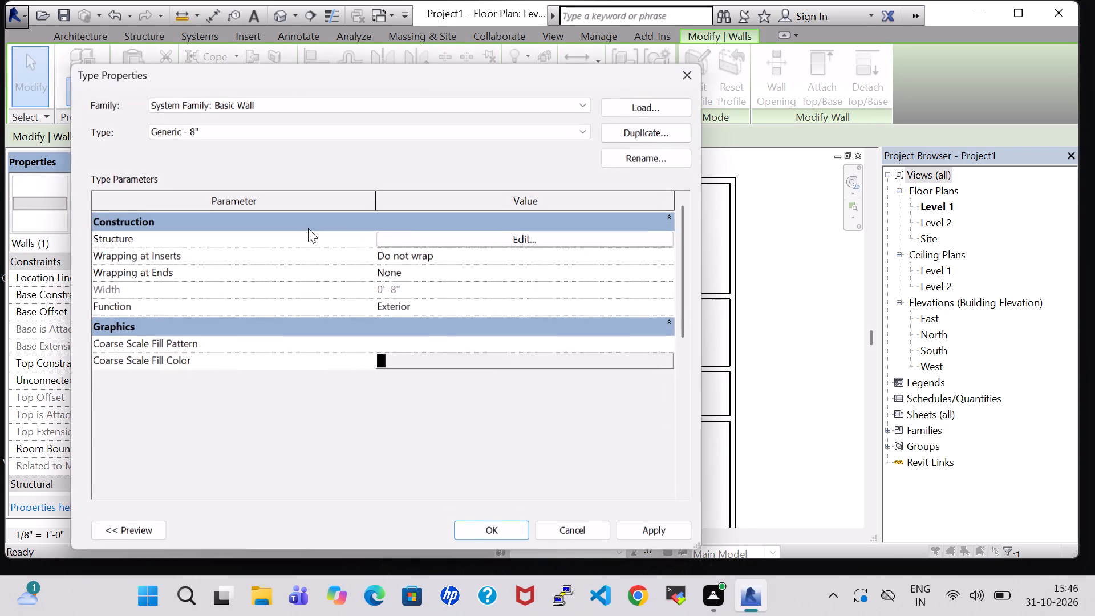
left_click(647, 135)
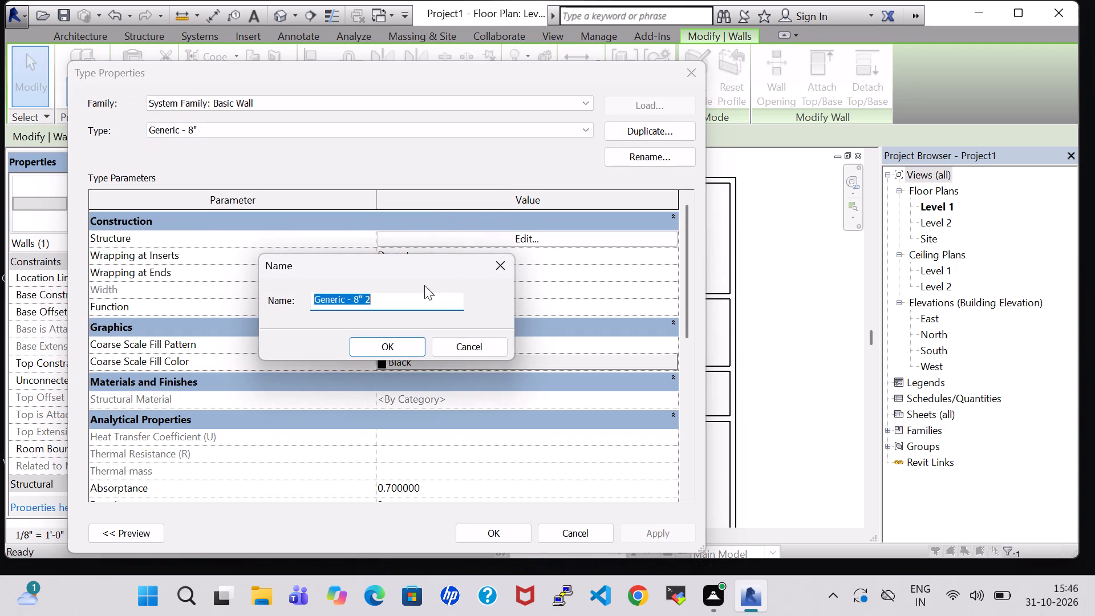
left_click(400, 307)
key("BackSpace")
key("BackSpace")
key("BackSpace")
key("BackSpace")
key("BackSpace")
key("BackSpace")
key("BackSpace")
key("BackSpace")
key("BackSpace")
key("BackSpace")
key("BackSpace")
key("BackSpace")
key("BackSpace")
key("BackSpace")
key("BackSpace")
key("BackSpace")
key("BackSpace")
key("BackSpace")
key("BackSpace")
key("BackSpace")
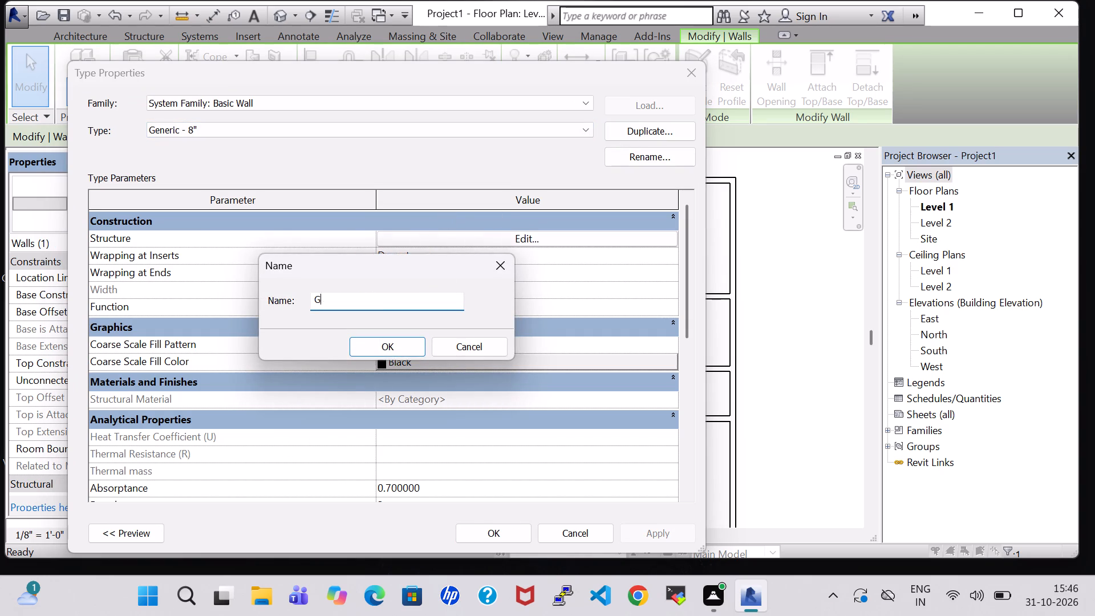
type("INNER 6")
key("shift+quotedbl")
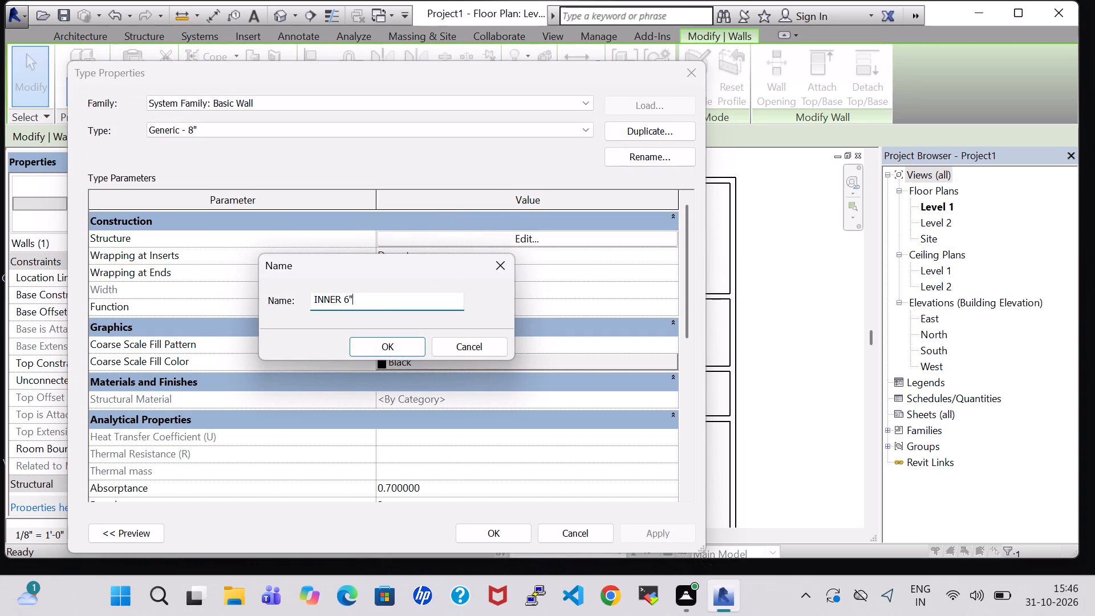
key("Return")
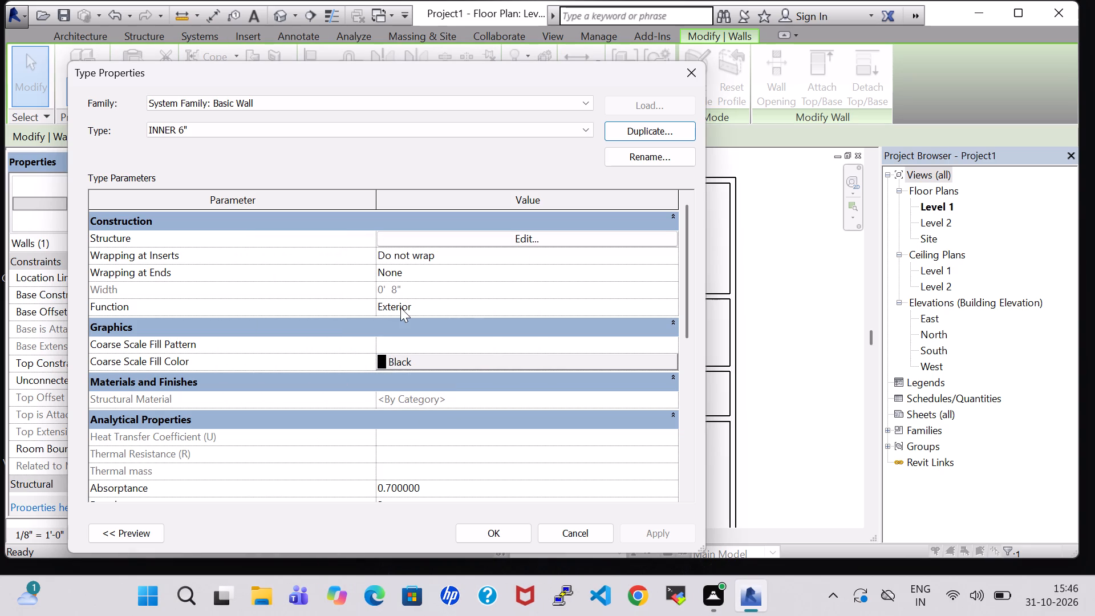
Set the structure layer thickness of the INNER 6" wall type to 6".
left_click(532, 235)
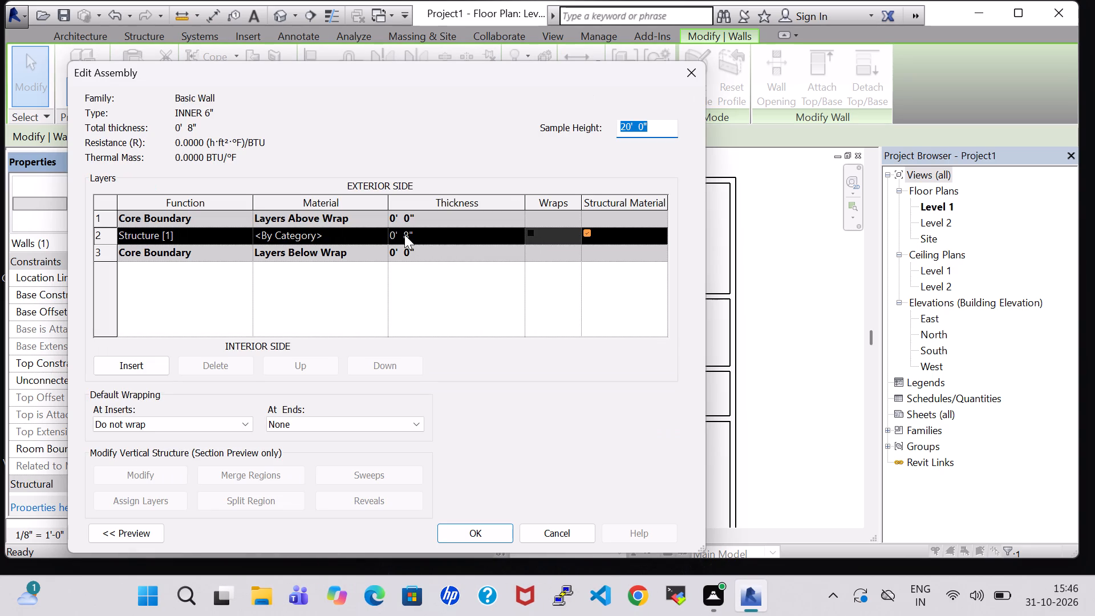
left_click(408, 234)
left_click(408, 234)
key("BackSpace")
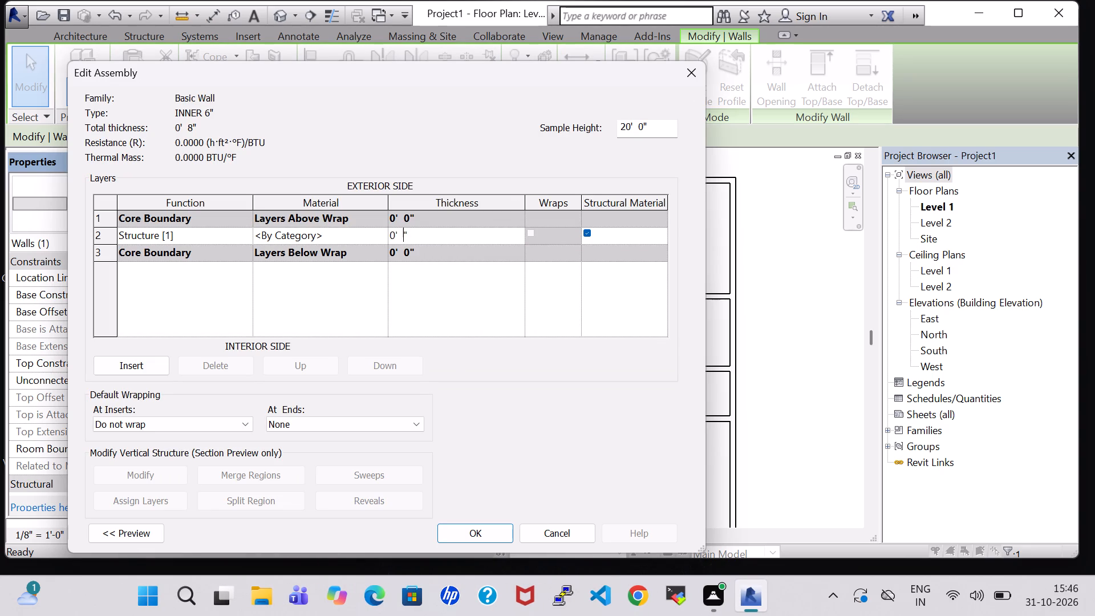
key("6")
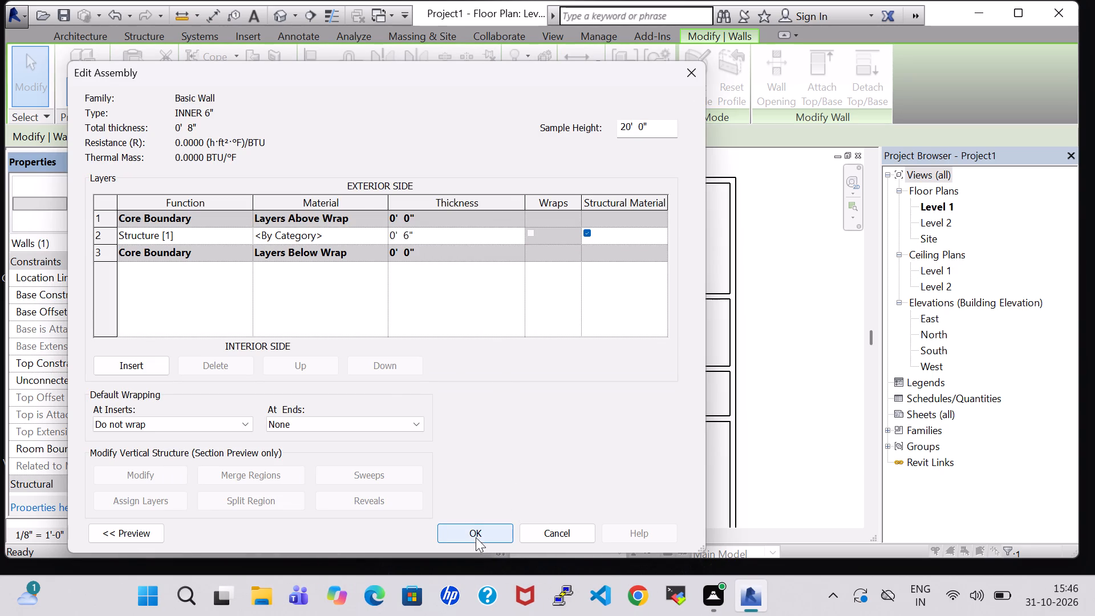
left_click(471, 530)
left_click(466, 530)
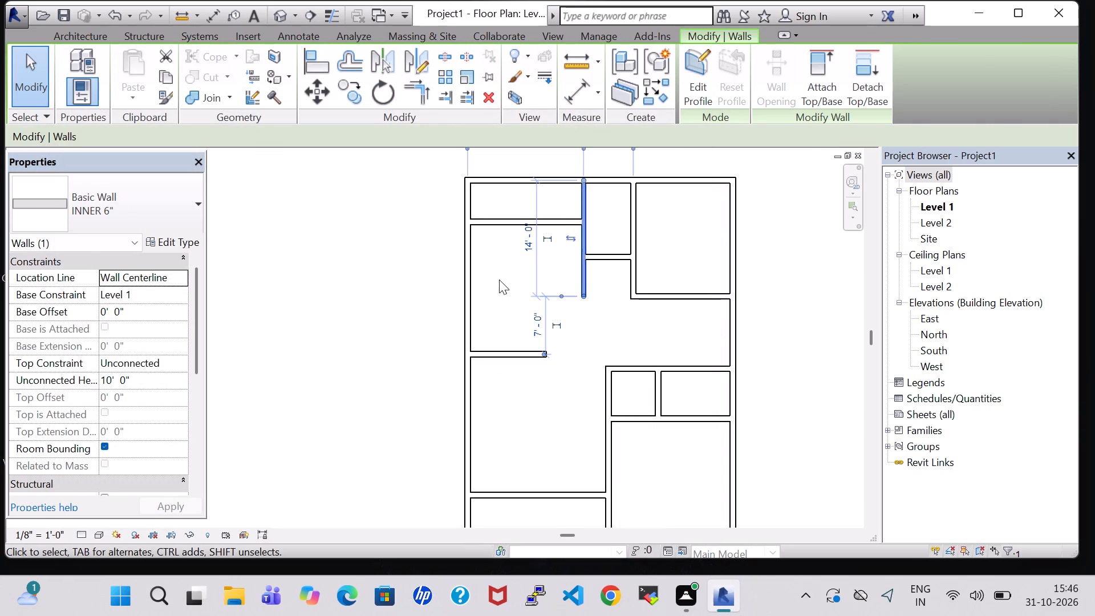
left_click(499, 279)
Change the northwest horizontal partition, the short cross partition beside it, and the northeast room's west and south walls to INNER 6".
left_click(504, 217)
left_click(99, 198)
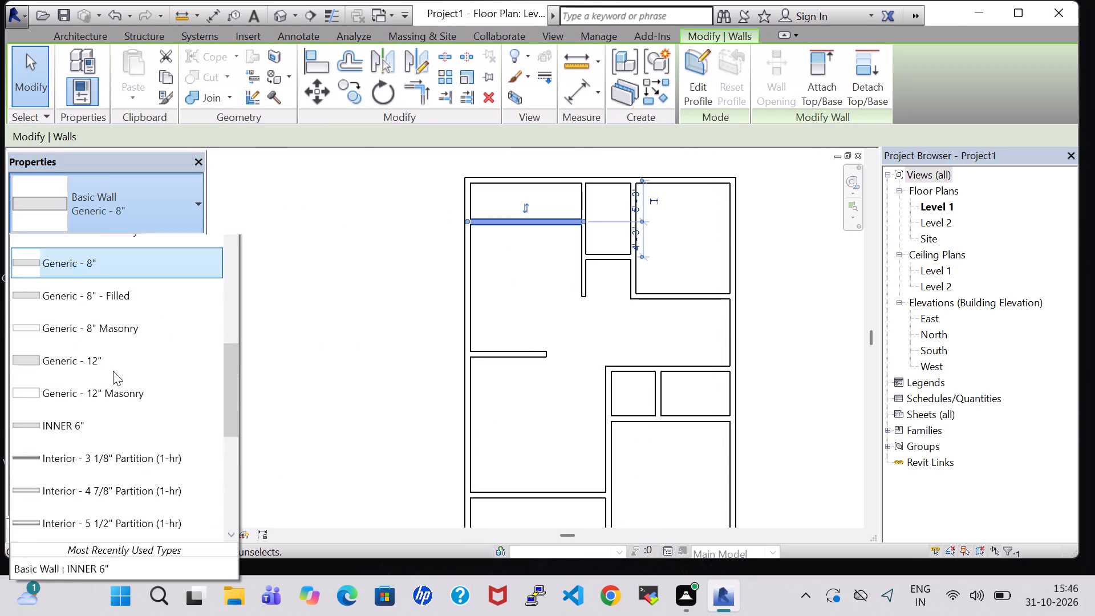
left_click(121, 594)
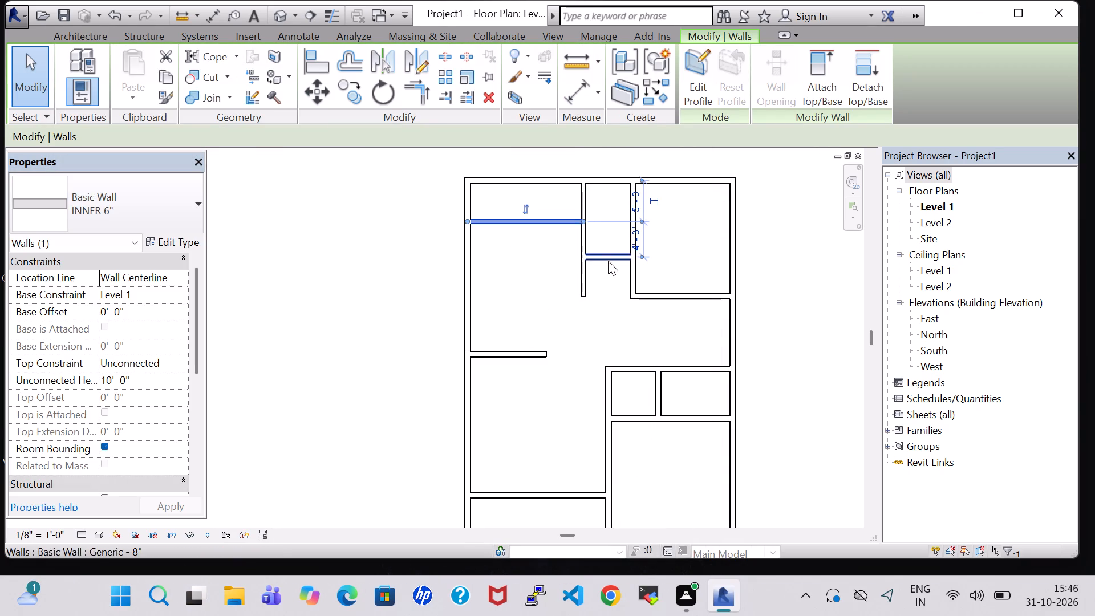
left_click(608, 261)
left_click(144, 218)
left_click(116, 593)
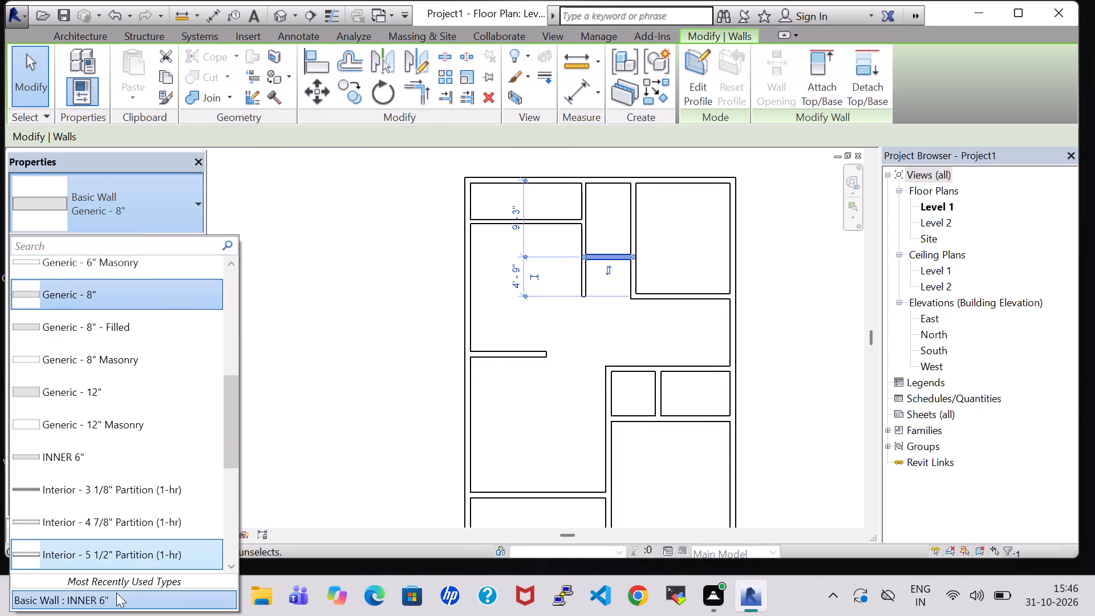
left_click(629, 218)
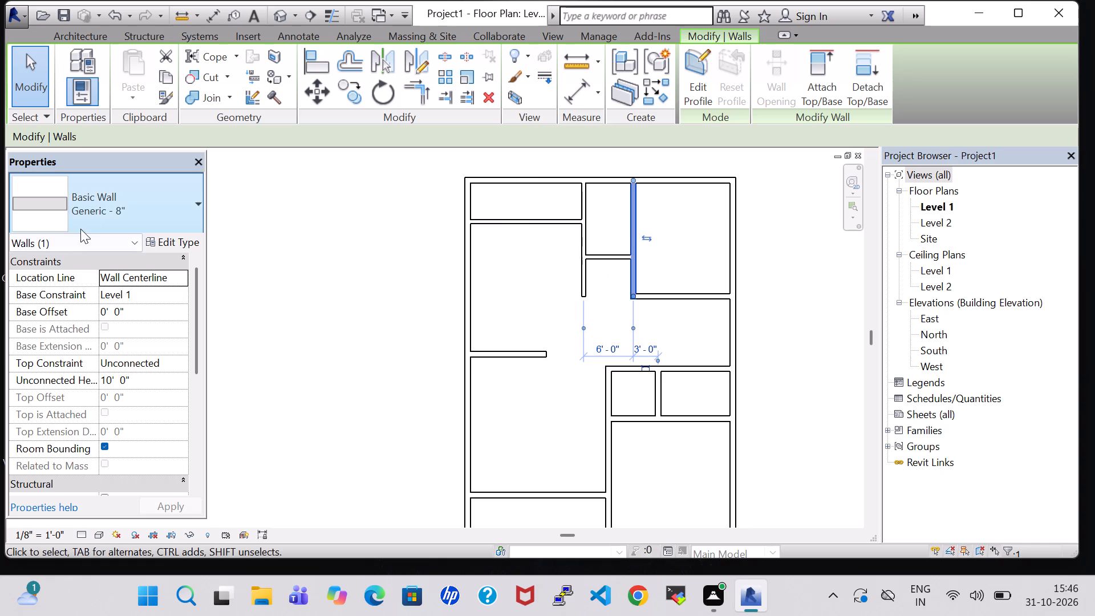
left_click(118, 202)
left_click(128, 603)
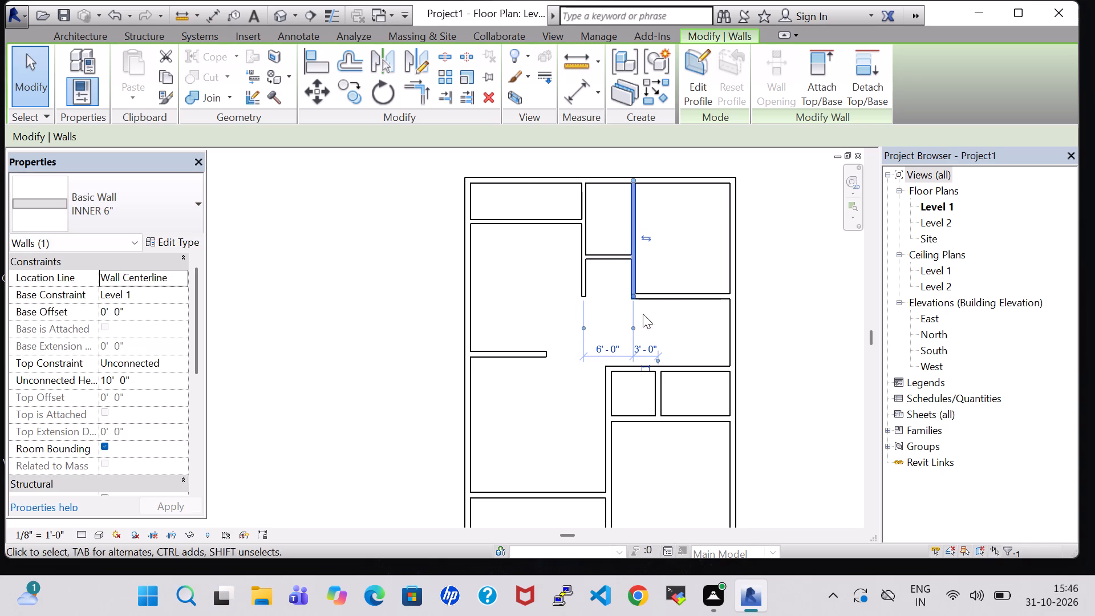
left_click(663, 296)
left_click(95, 197)
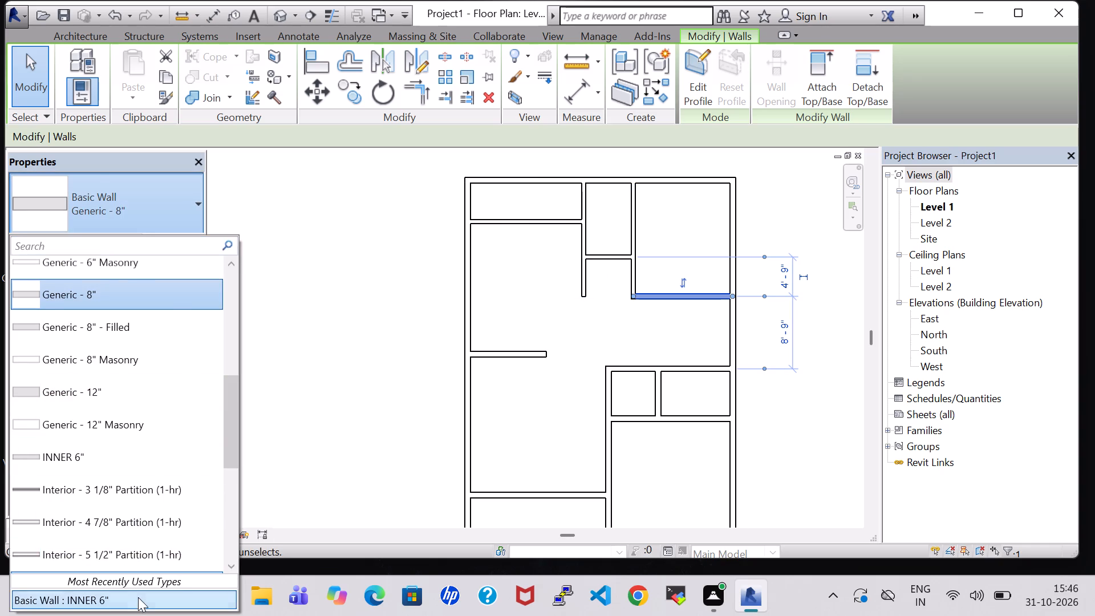
left_click(138, 597)
Change the 9'-6" west stub partition, the divider between the two small east rooms, and those rooms' north wall to INNER 6".
left_click(498, 360)
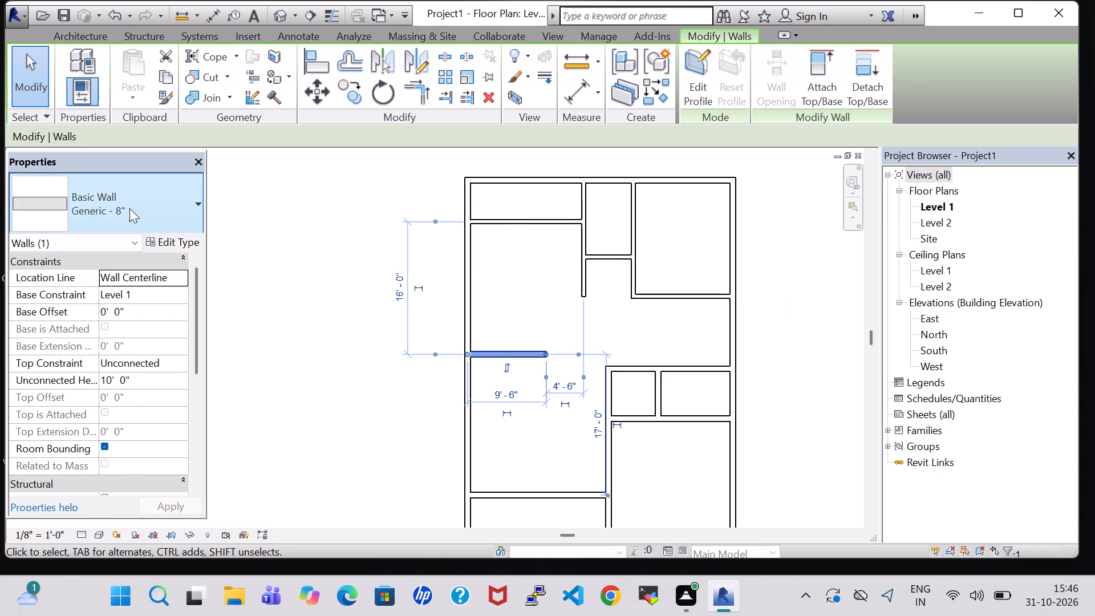
left_click(129, 208)
left_click(112, 600)
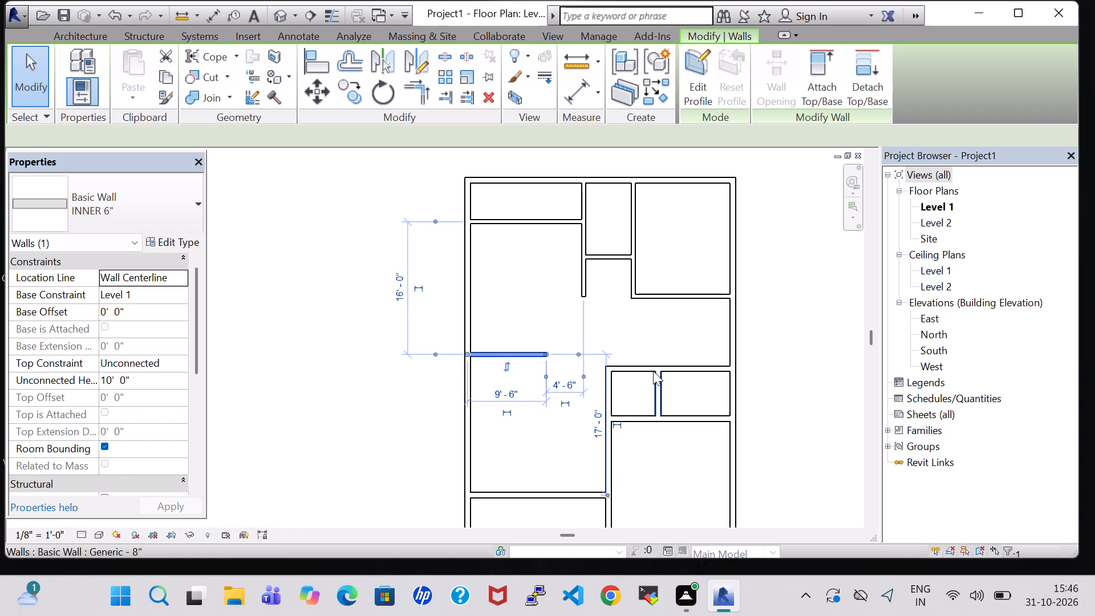
left_click(653, 371)
left_click(153, 208)
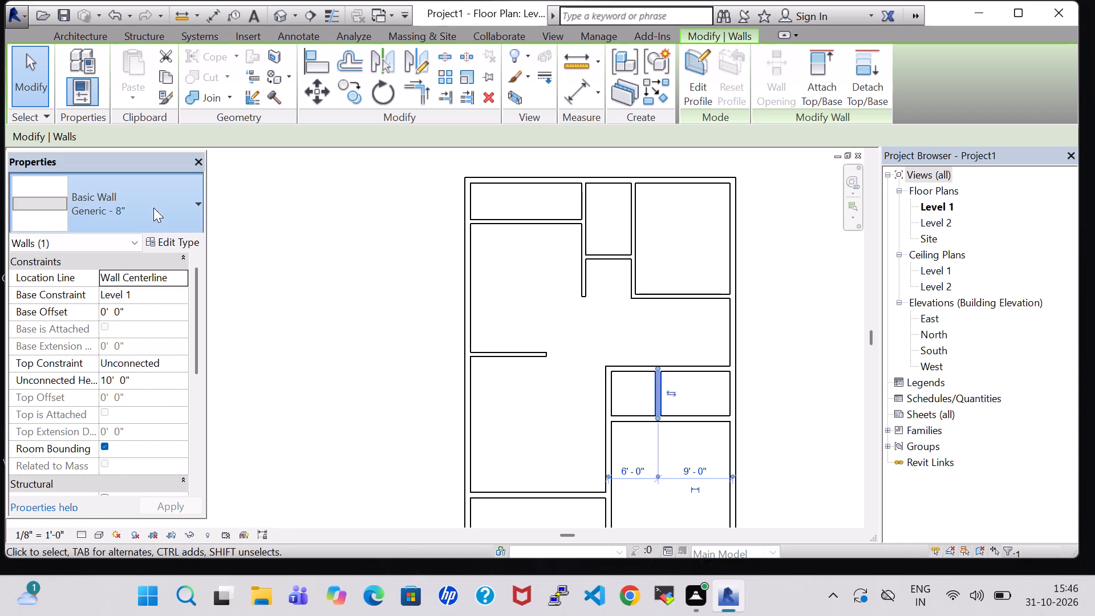
left_click(109, 607)
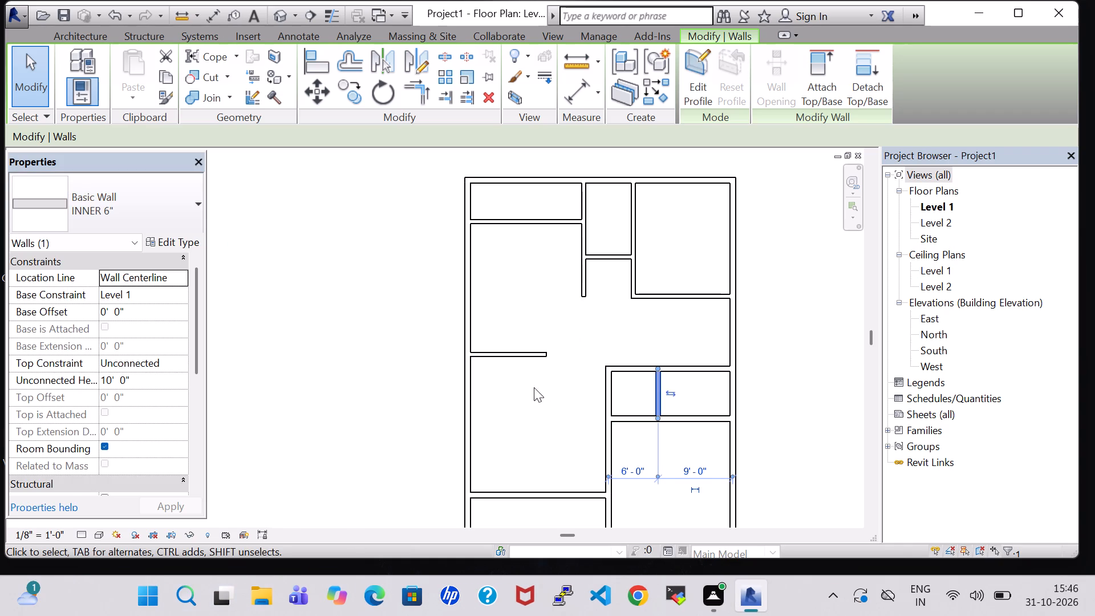
left_click(624, 371)
left_click(122, 204)
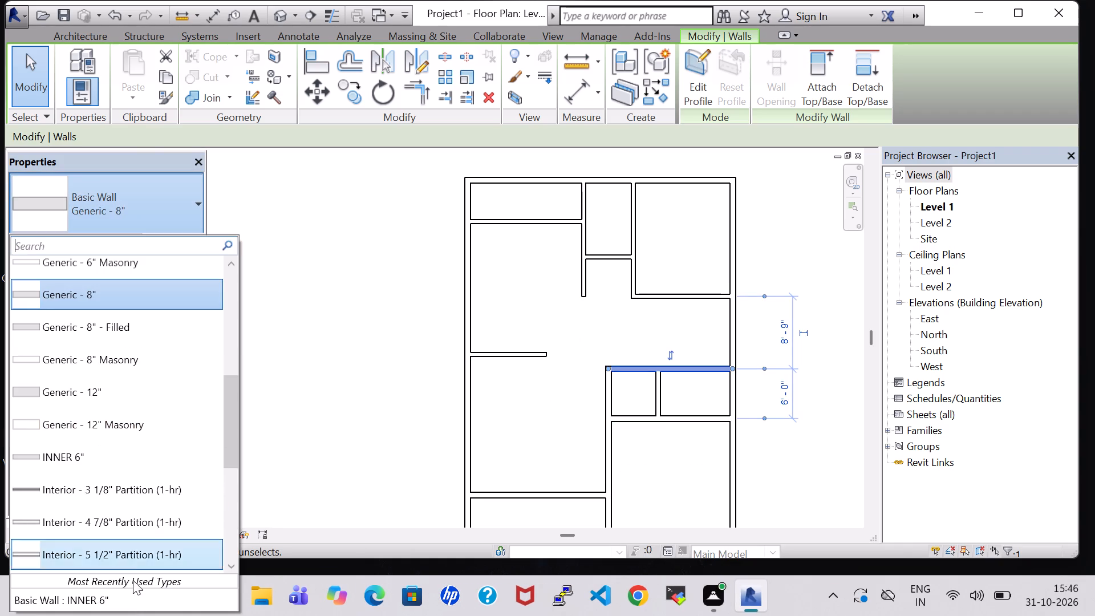
left_click(131, 600)
Change the long vertical partition west of the small rooms, the southwest horizontal partition, and the small rooms' south wall to INNER 6".
left_click(613, 383)
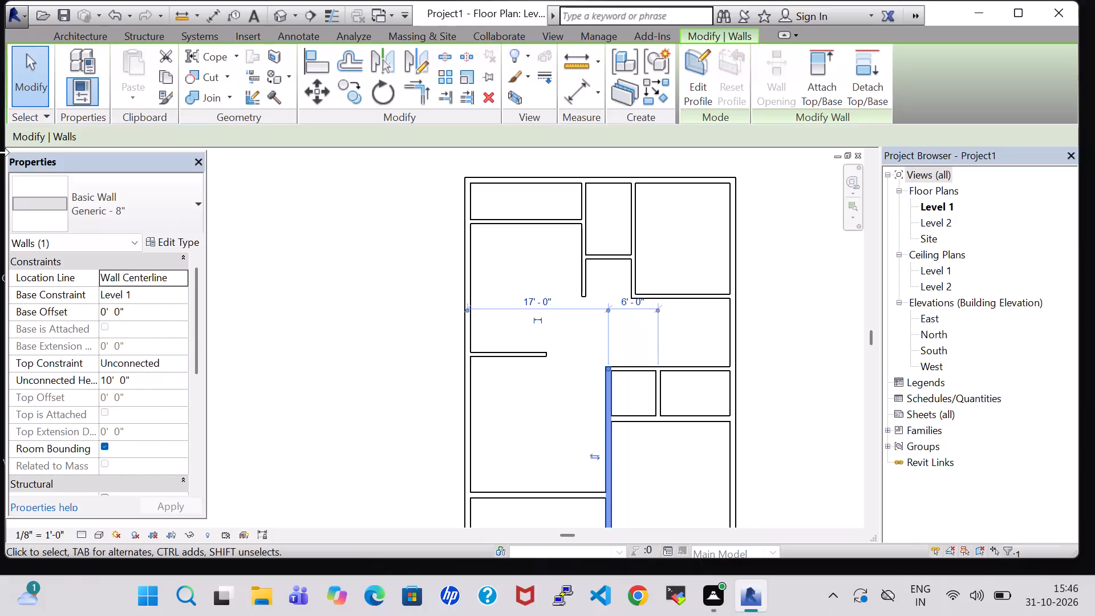
left_click(97, 195)
left_click(113, 607)
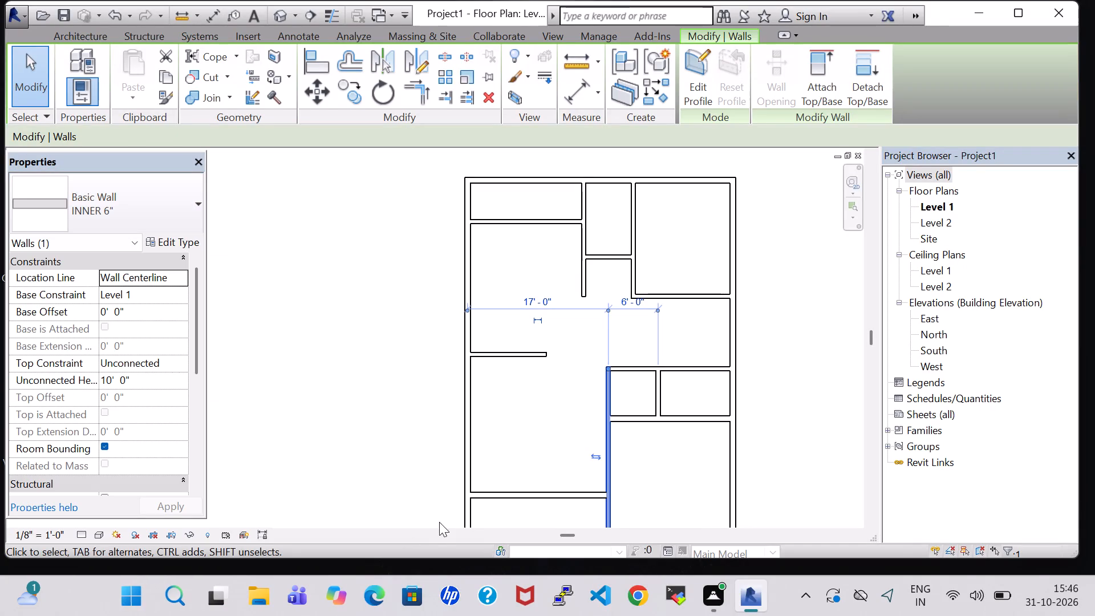
left_click(512, 505)
left_click(119, 228)
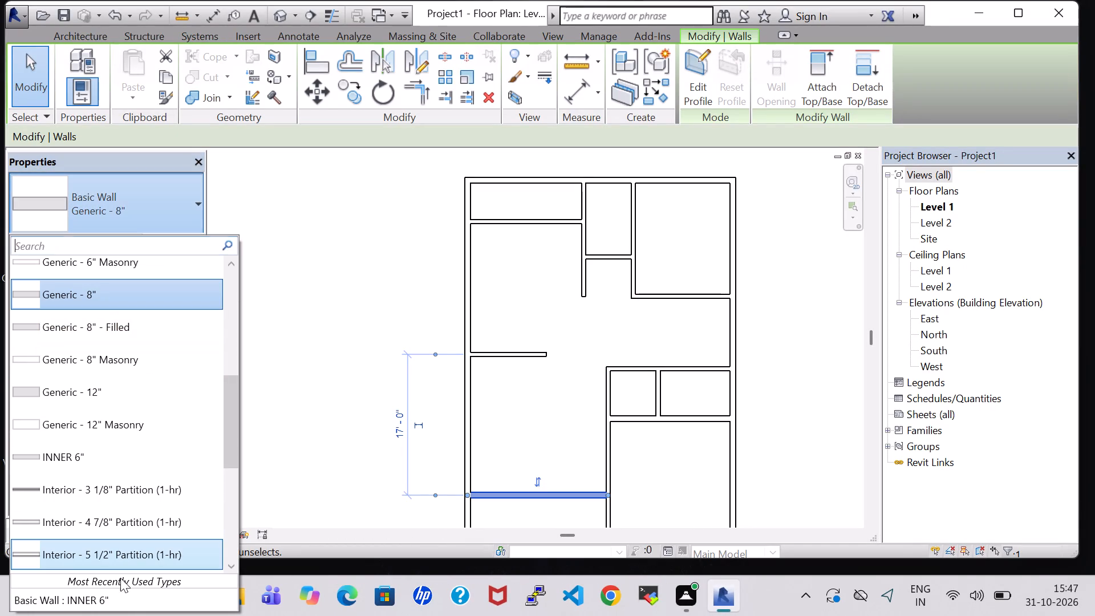
left_click(125, 605)
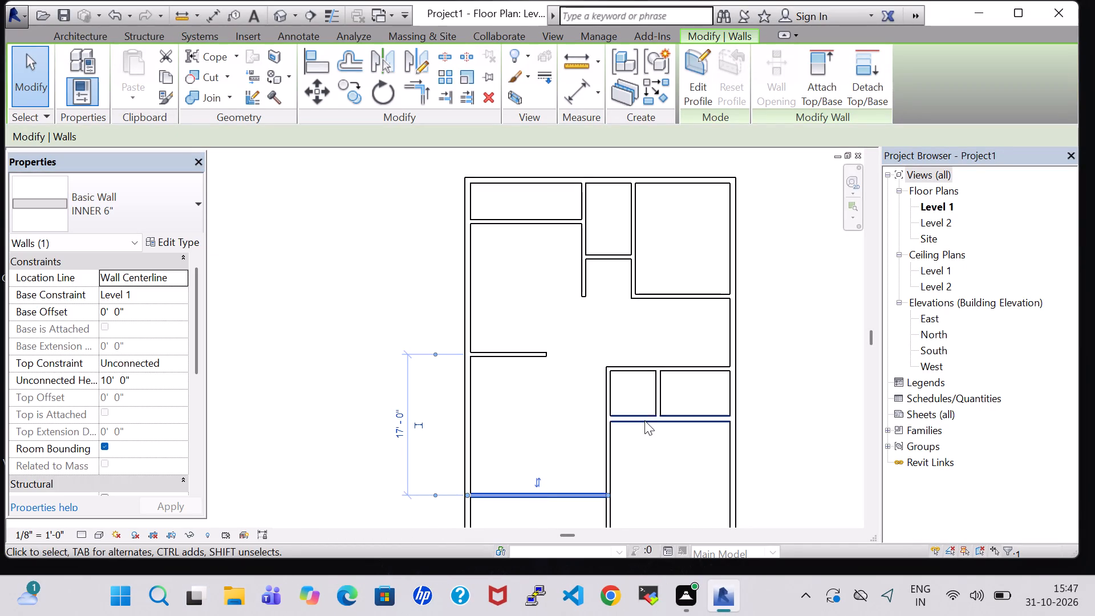
left_click(644, 418)
left_click(136, 210)
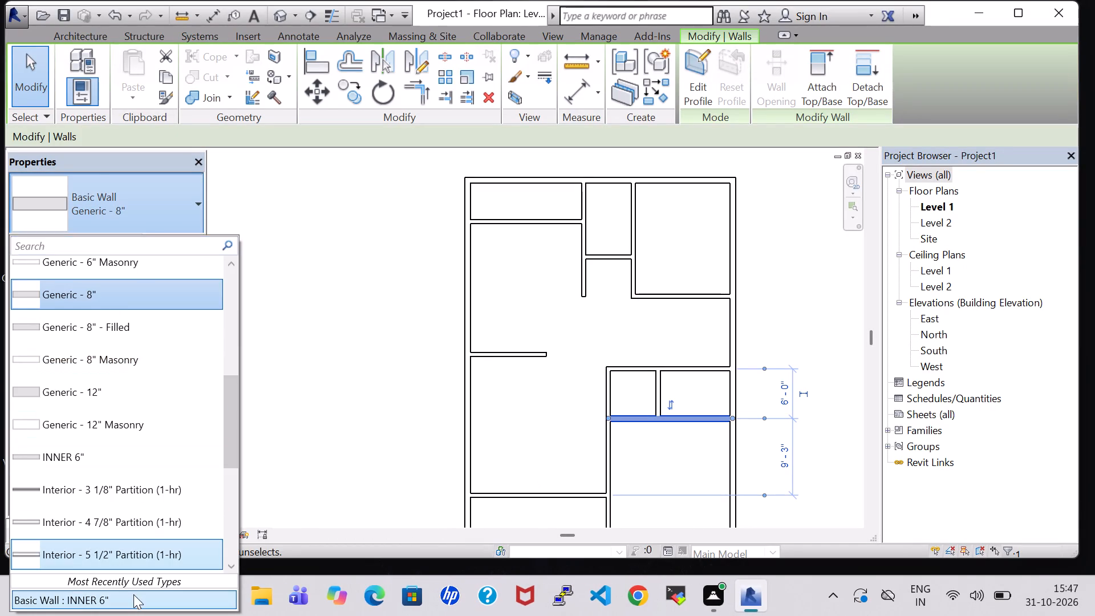
left_click(133, 594)
left_click(521, 407)
scroll(521, 407, "down", 3)
middle_click_drag(521, 407, 498, 403)
left_click(585, 332)
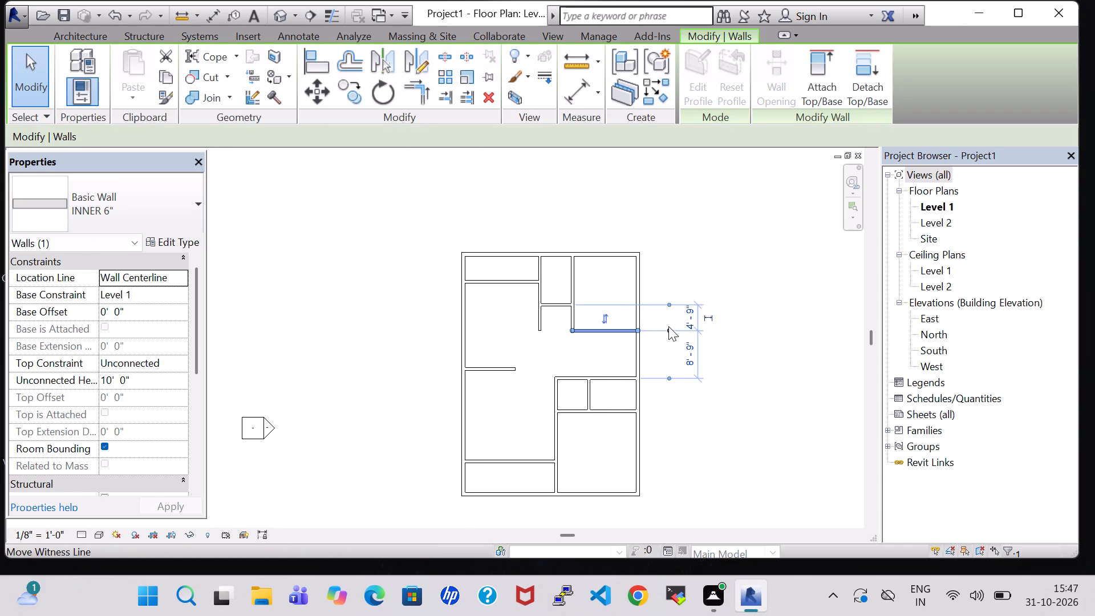
left_click(666, 271)
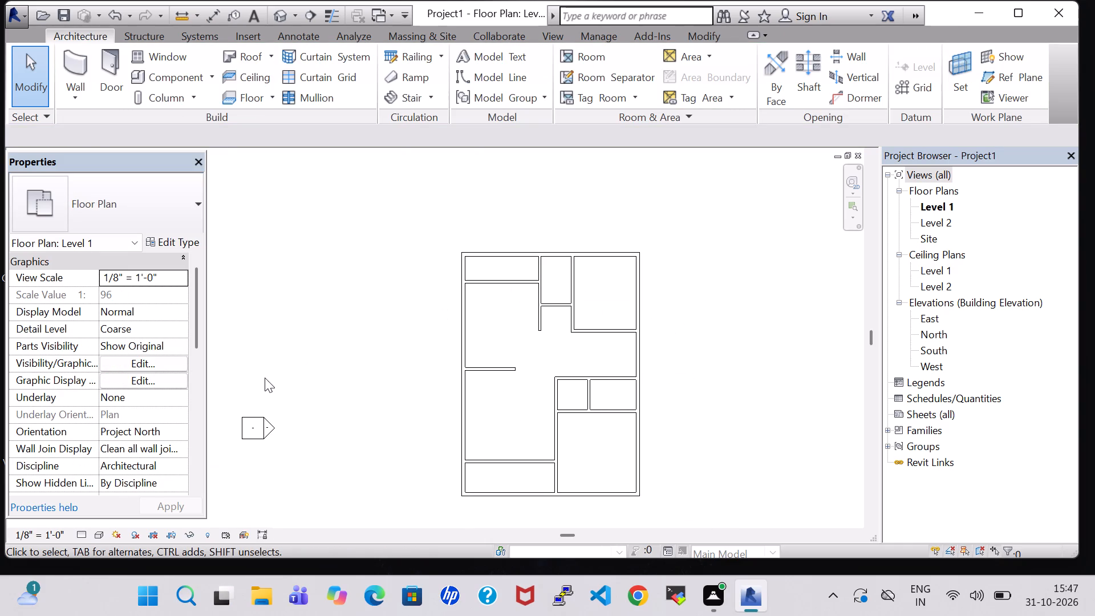
Load the Door-Exterior-Single-Entry-Half Arch Glass-Wood_Clad family from the Residential doors folder for door placement.
left_click(123, 60)
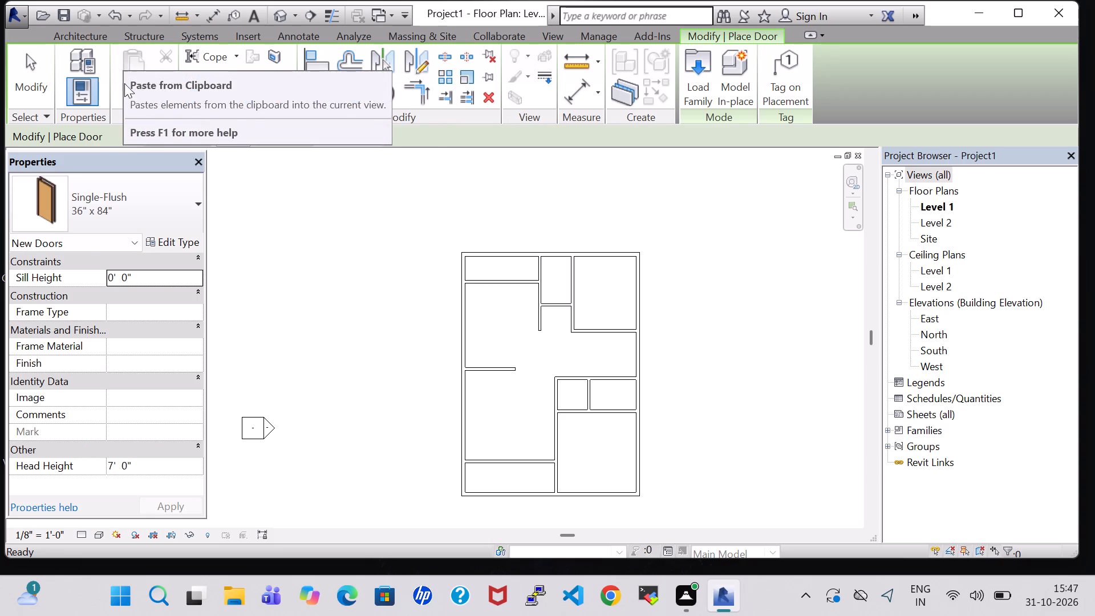
left_click(700, 75)
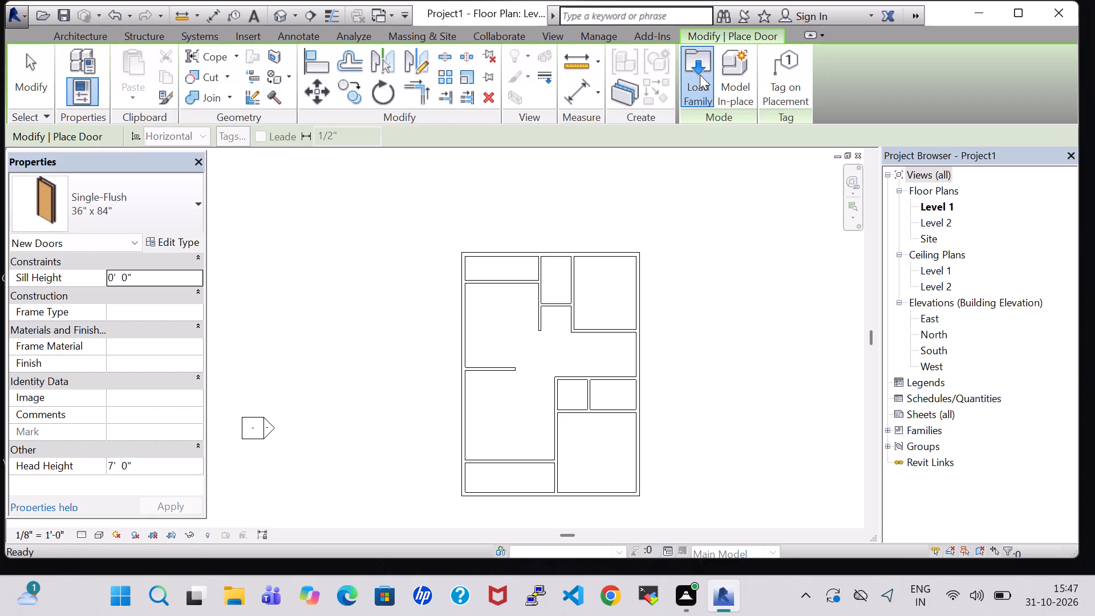
double_click(641, 287)
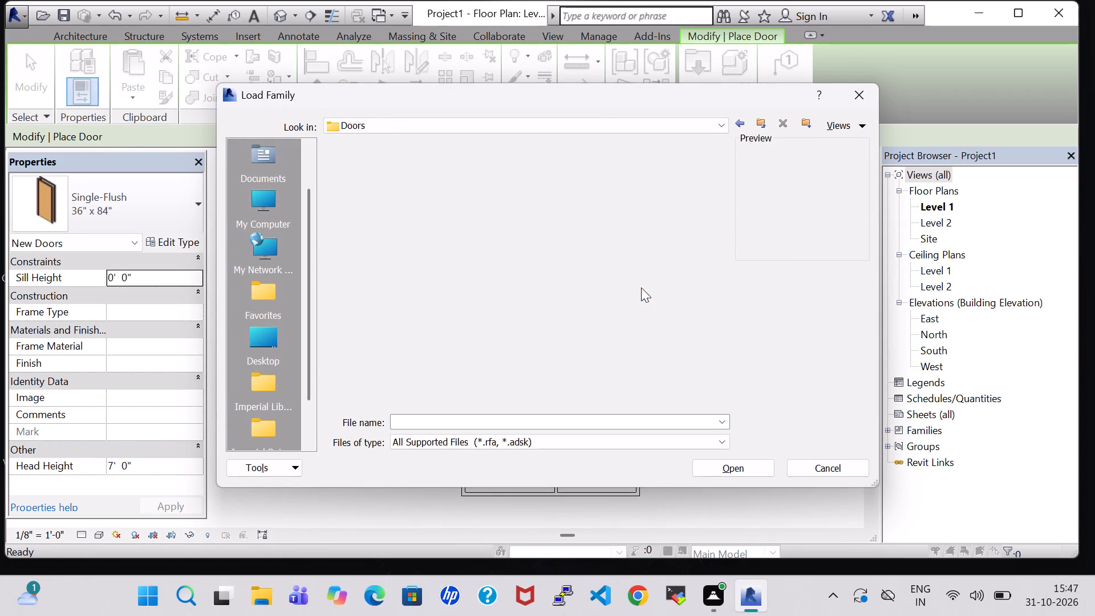
double_click(498, 205)
left_click(565, 187)
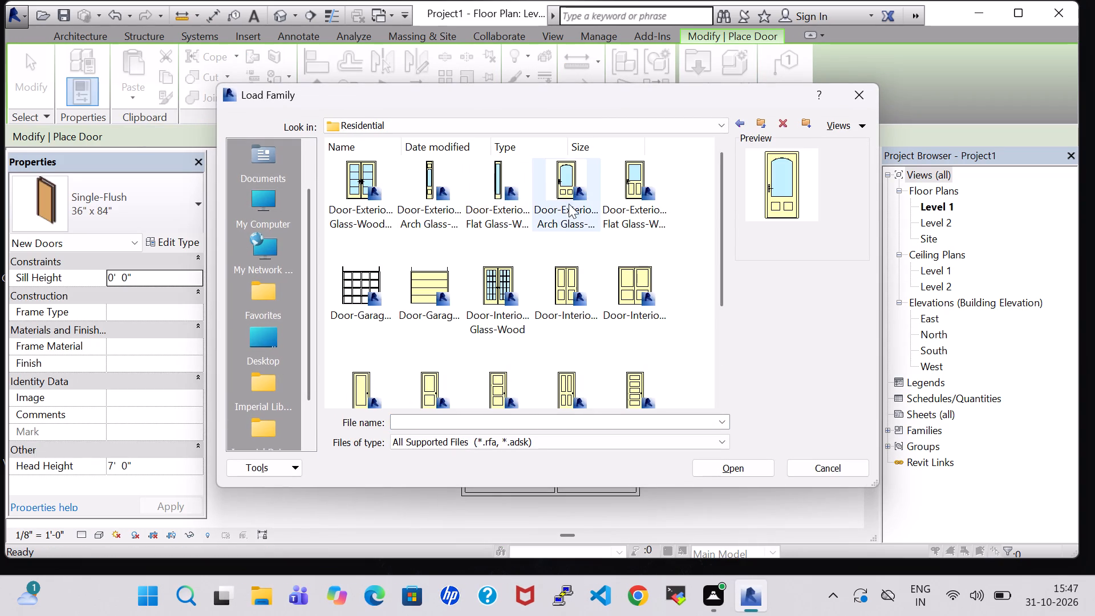
left_click(740, 472)
left_click(630, 374)
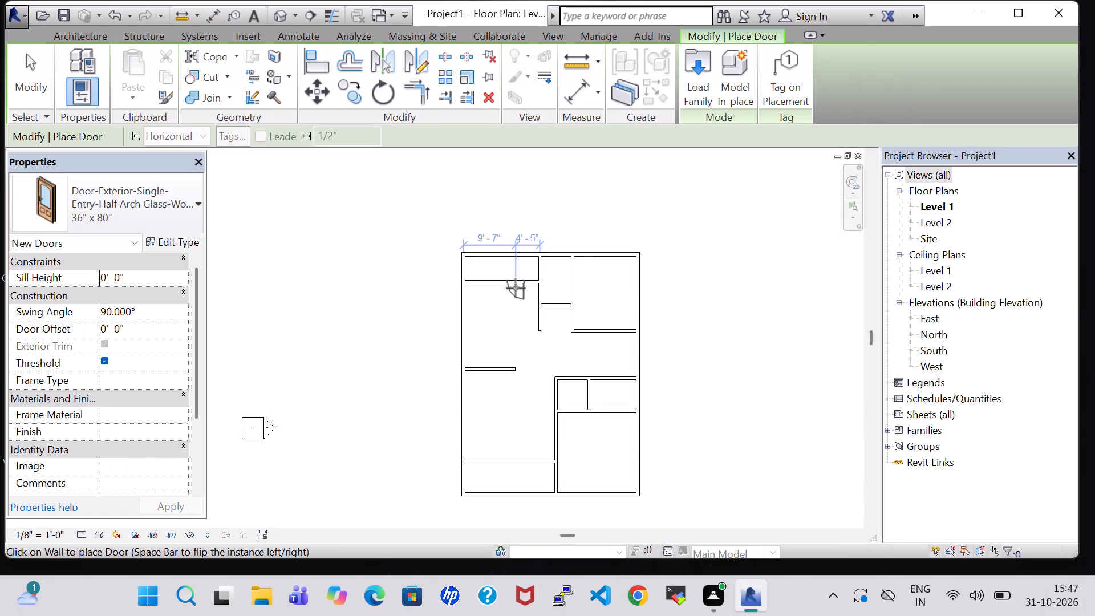
Place the 36" x 80" door near the south end of the northeast room's west wall, hinged south and opening inward, and nudge it slightly south.
scroll(516, 286, "up", 10)
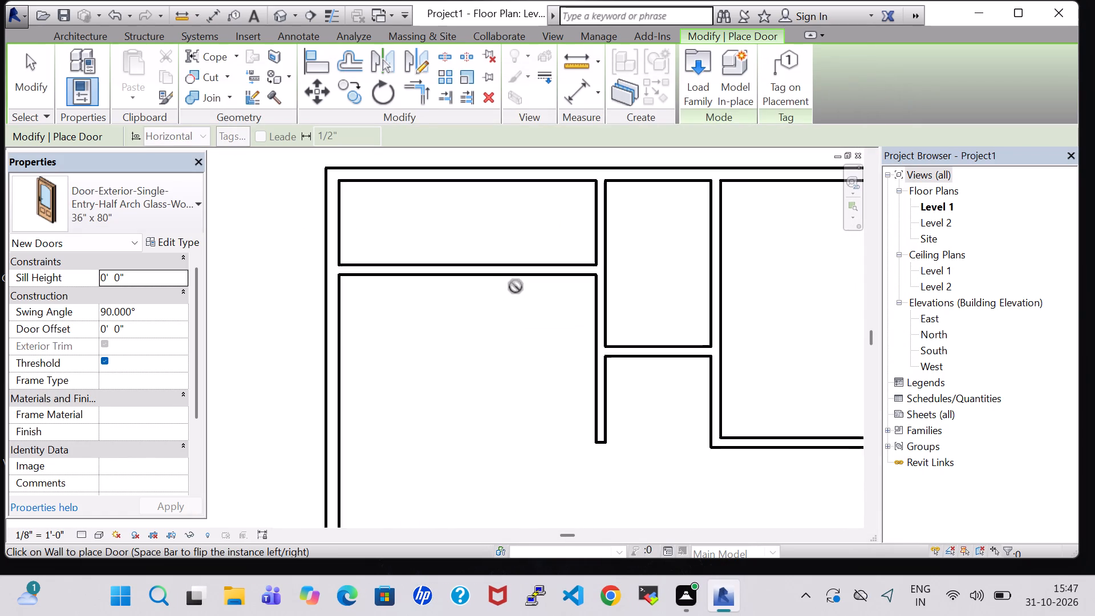
scroll(570, 313, "down", 3)
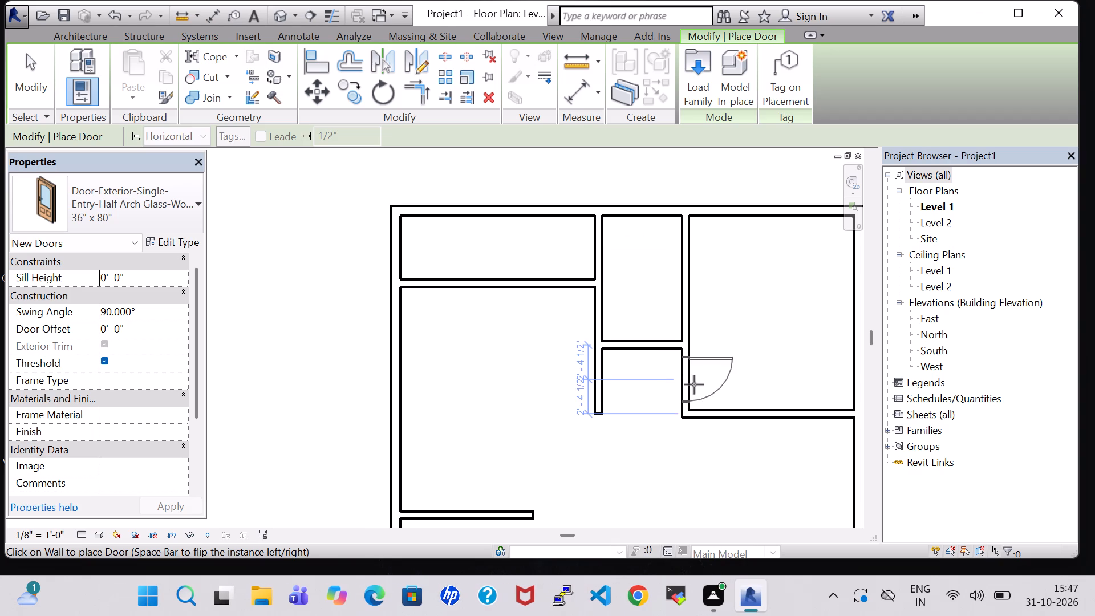
key("space")
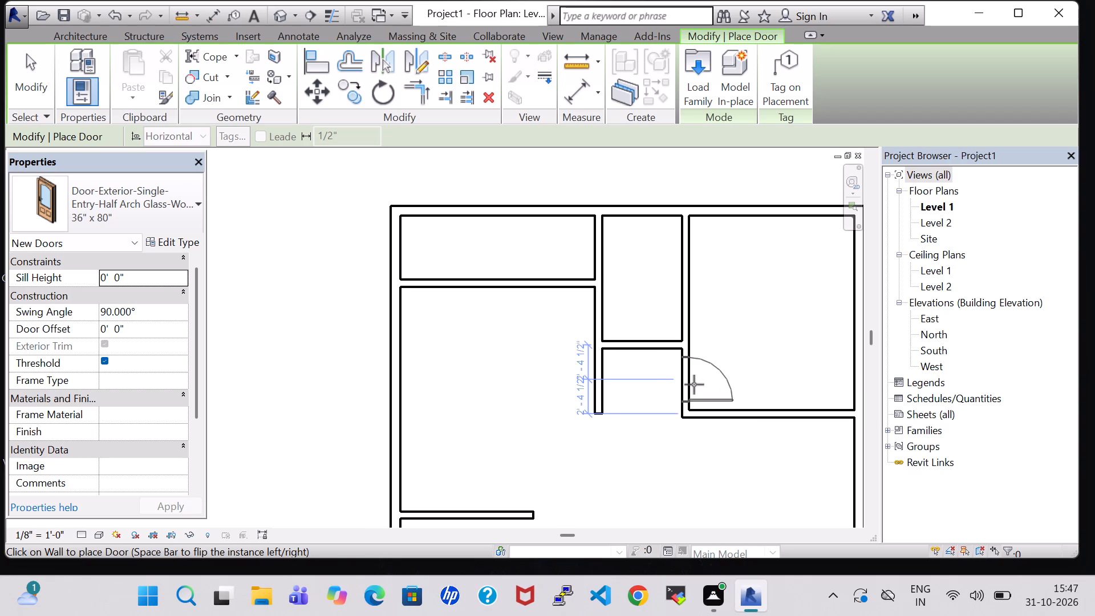
left_click(694, 386)
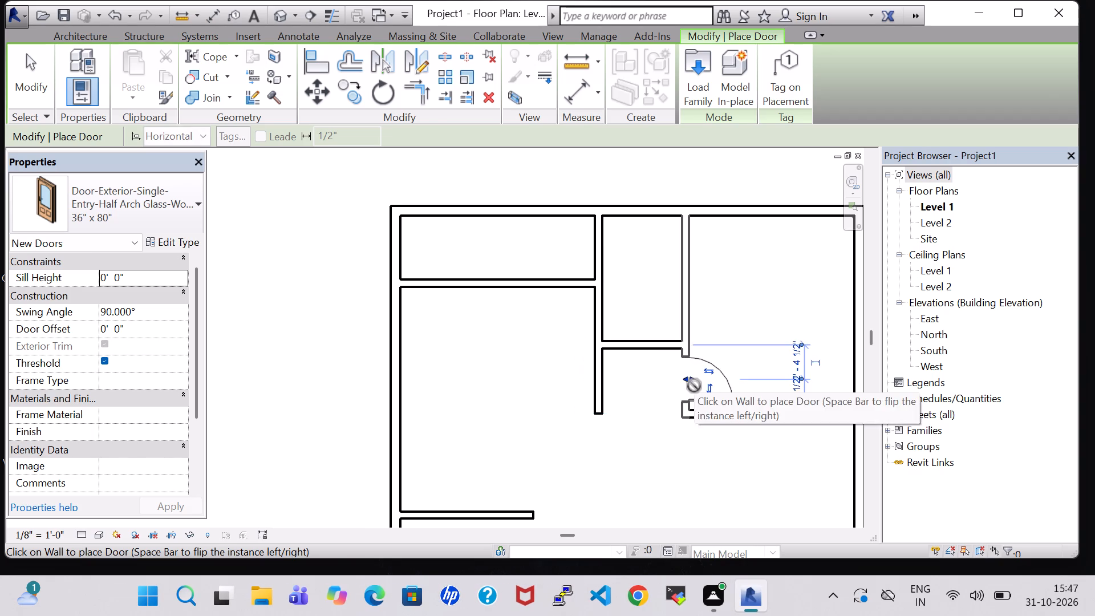
key("Escape")
key("Escape")
left_click(694, 386)
key("Down")
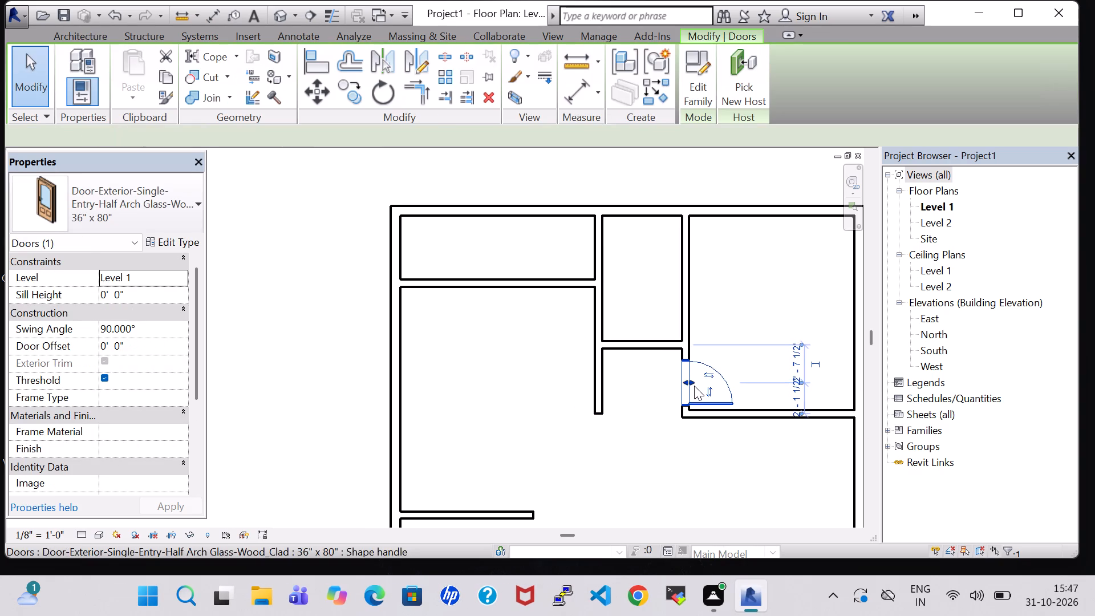
left_click(744, 270)
Place the 36" x 80" half-arch glass door in the southeast room's north wall, about 2'-1" from the west partition, hinged west and opening south.
scroll(744, 270, "down", 4)
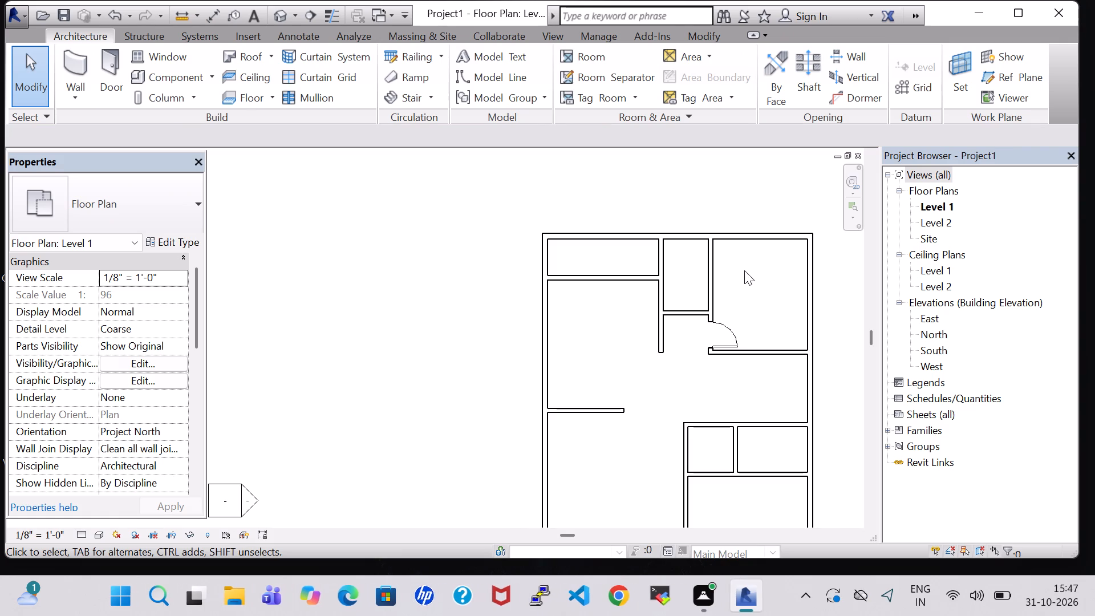
middle_click_drag(744, 270, 672, 240)
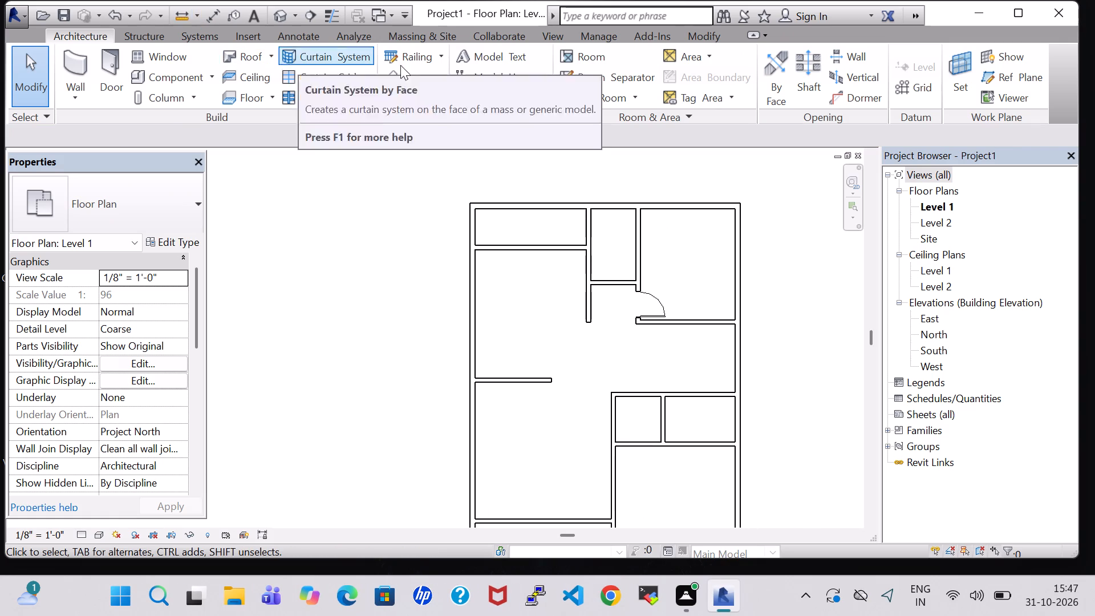
left_click(105, 71)
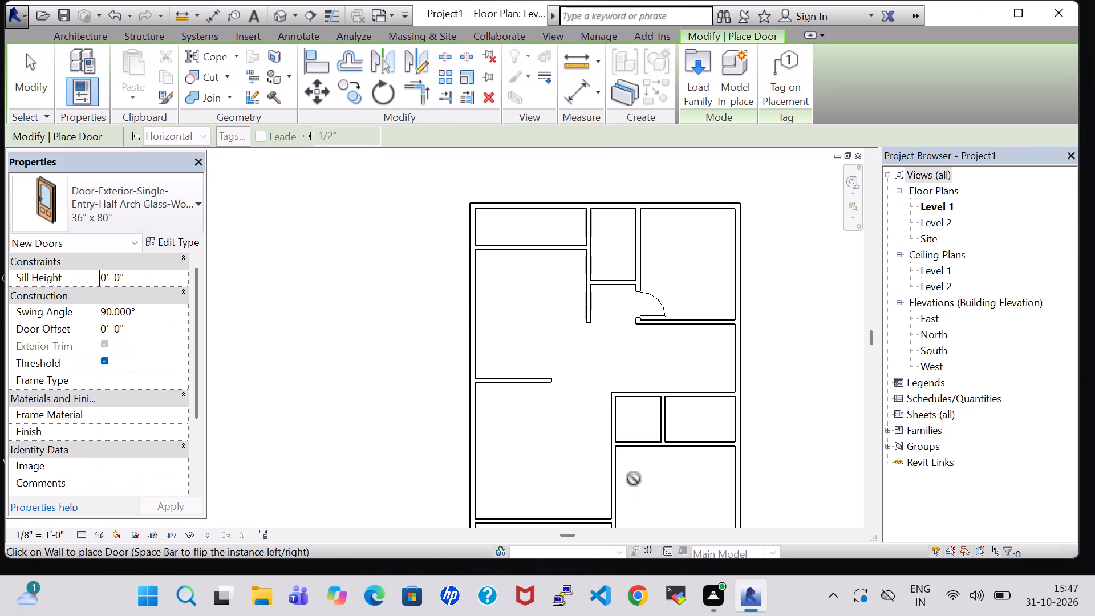
middle_click_drag(634, 479, 624, 359)
middle_click(624, 359)
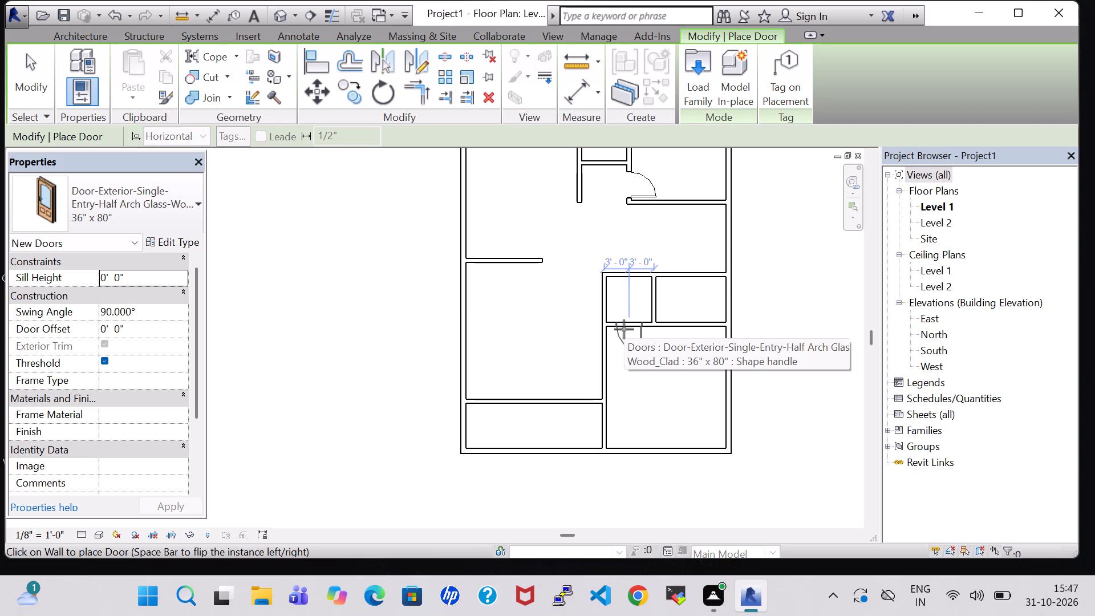
key("space")
scroll(640, 336, "up", 4)
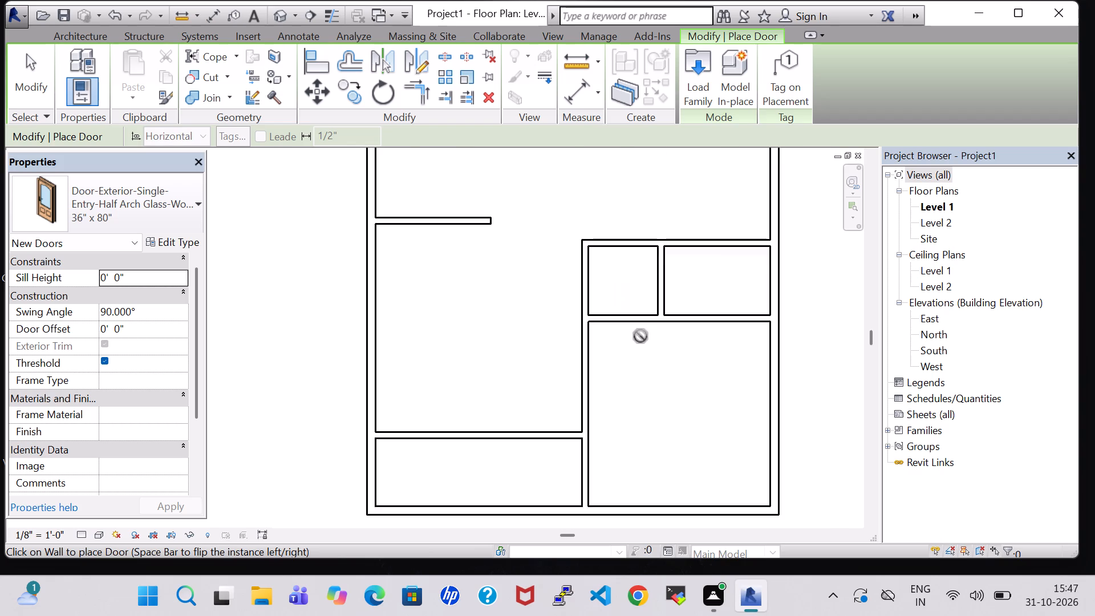
scroll(640, 336, "up", 2)
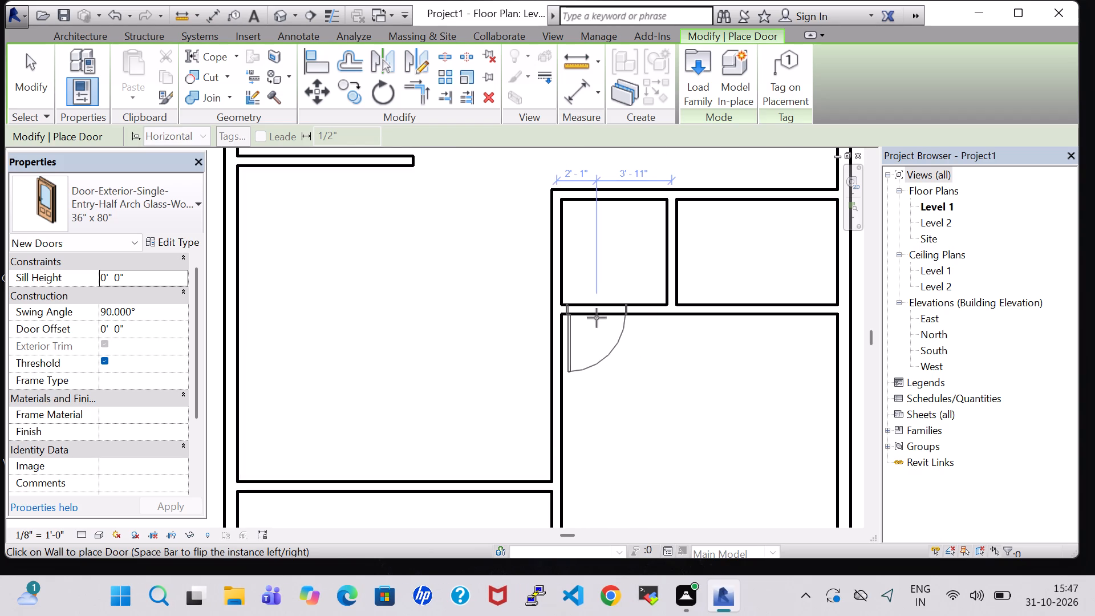
left_click(597, 318)
key("Escape")
key("Escape")
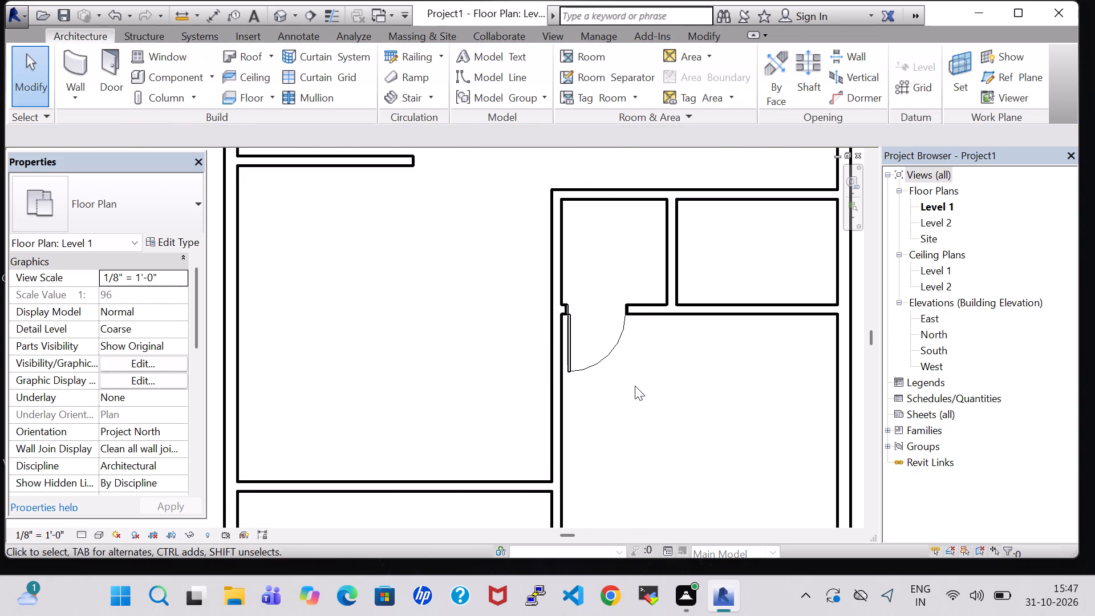
Place a Single-Flush 32" x 84" door in the divider between the two small east rooms, about 1'-11" from their south wall, opening east.
scroll(635, 386, "down", 2)
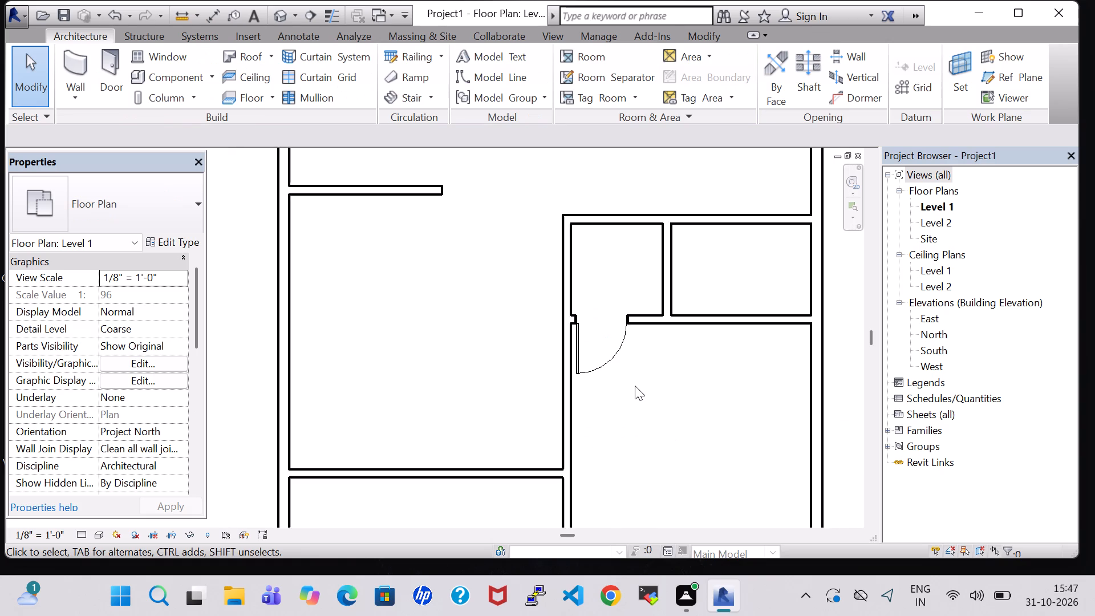
scroll(635, 386, "down", 2)
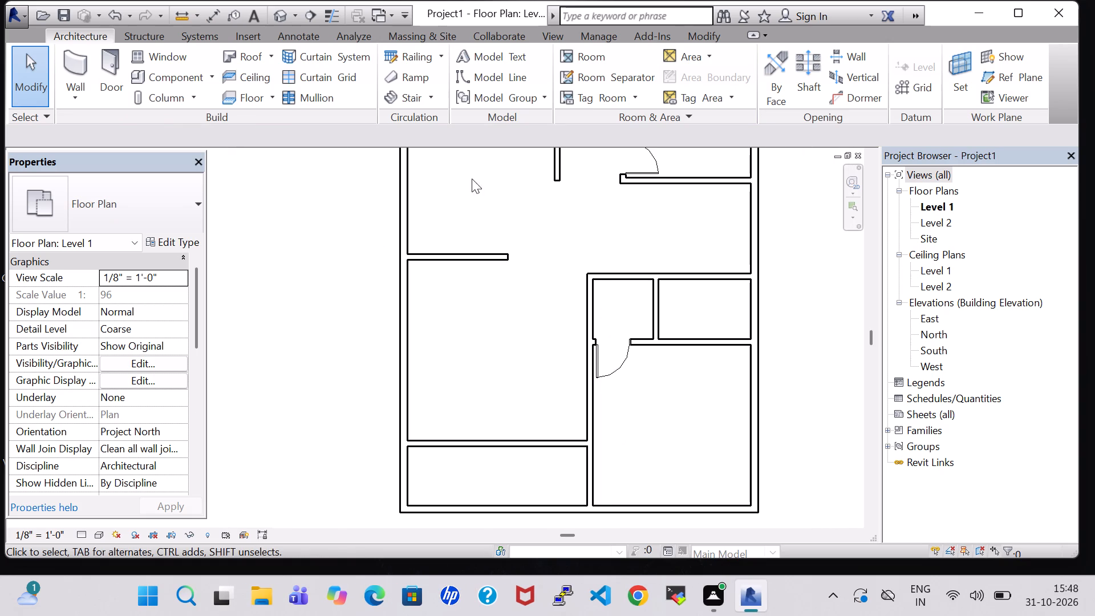
left_click(109, 68)
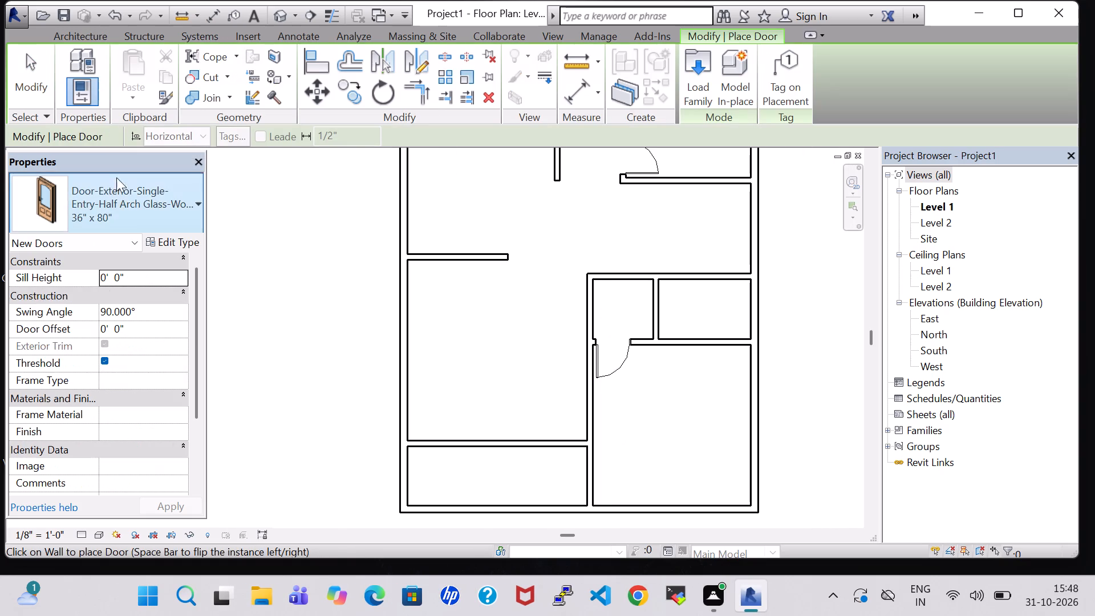
left_click(119, 198)
scroll(140, 320, "up", 5)
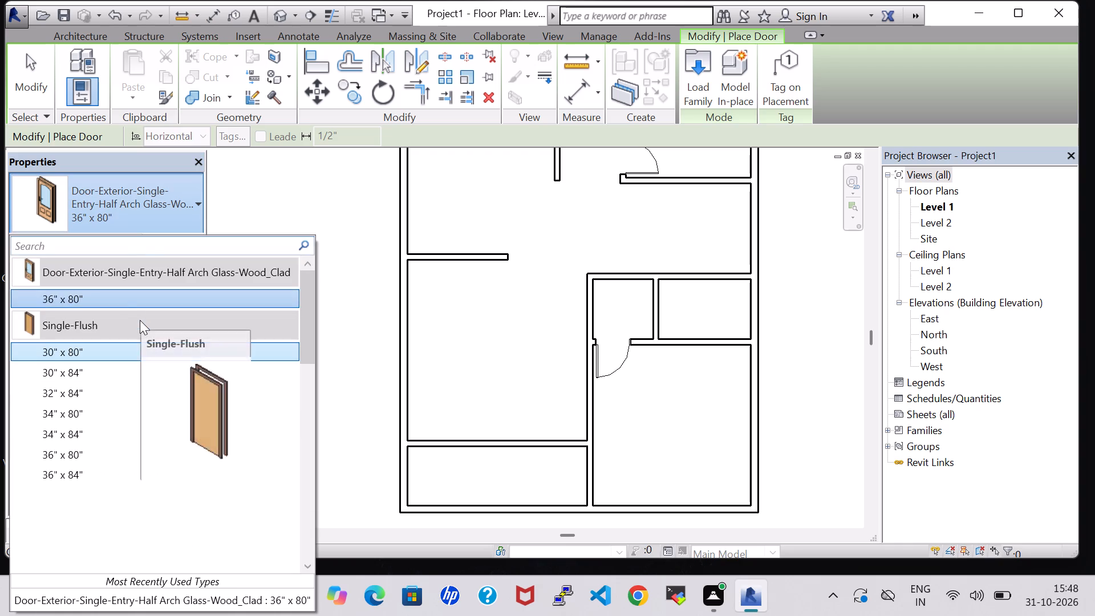
left_click(121, 297)
left_click(153, 213)
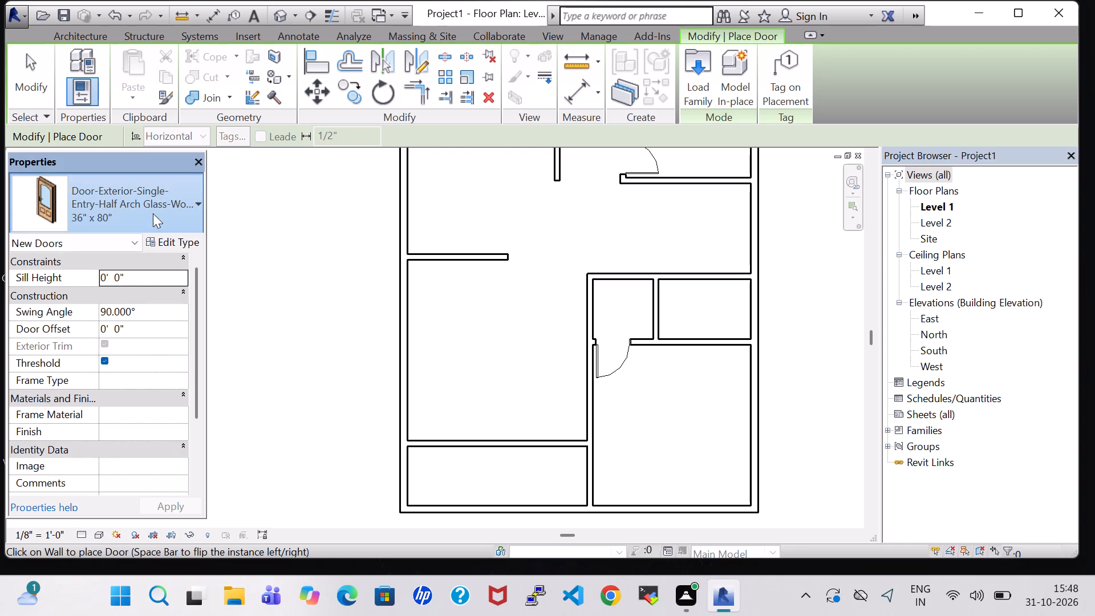
left_click(136, 395)
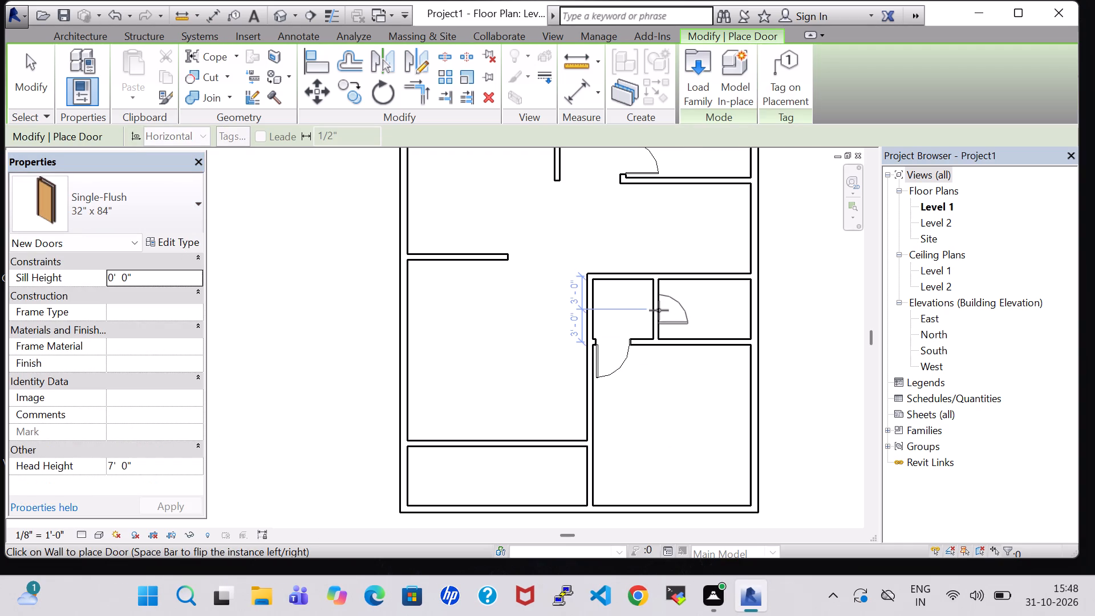
scroll(656, 318, "up", 6)
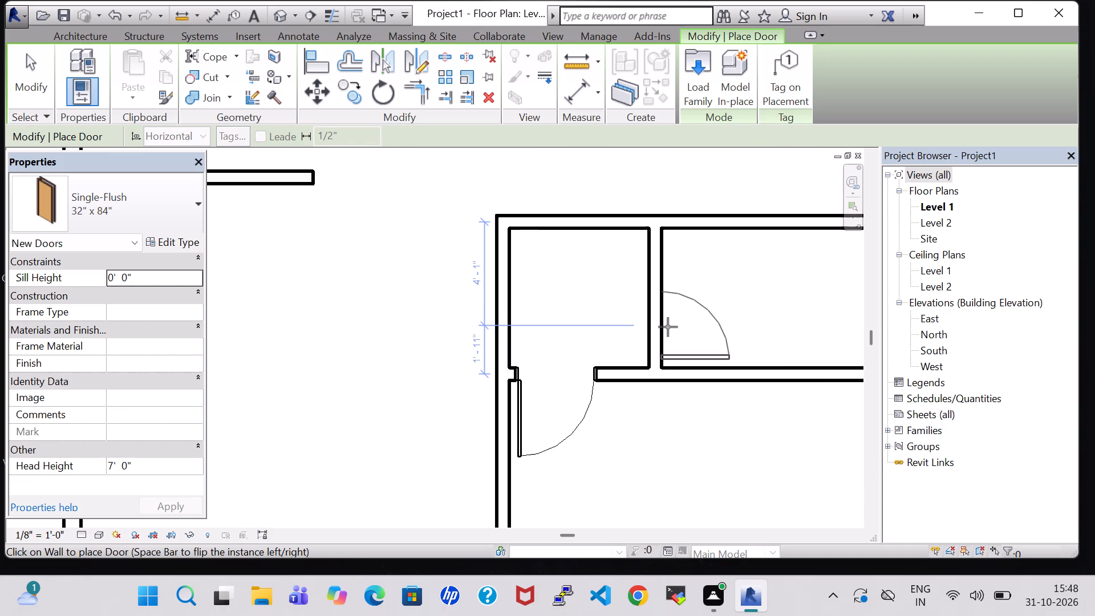
left_click(668, 327)
key("Escape")
key("Escape")
Split the small west room's west wall about 1'-7" and 4'-9" south of its north wall and delete the segment between.
scroll(610, 297, "down", 1)
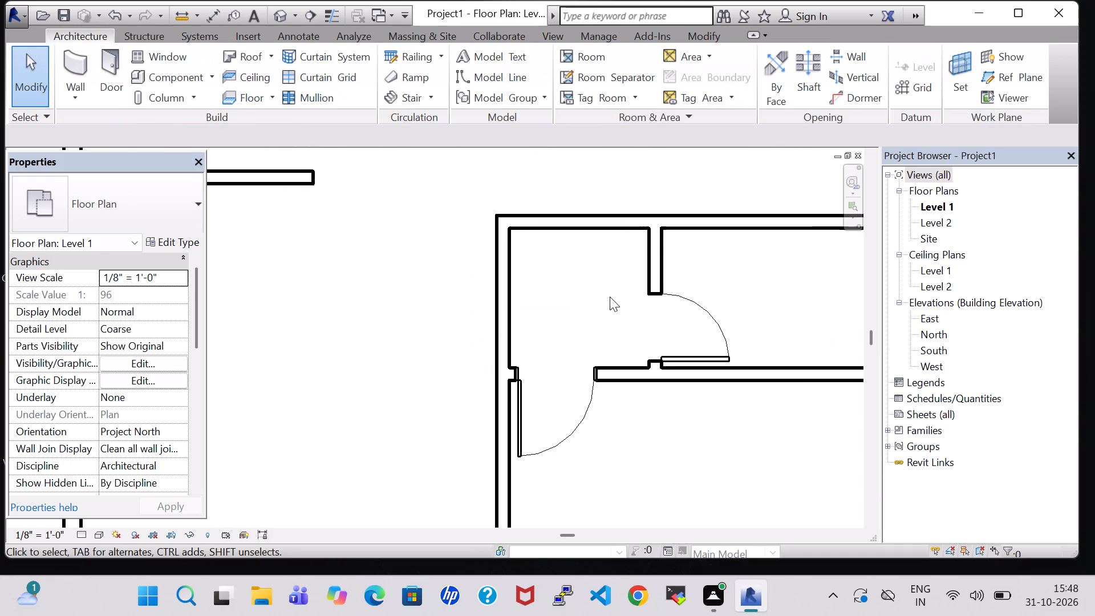
scroll(610, 297, "down", 4)
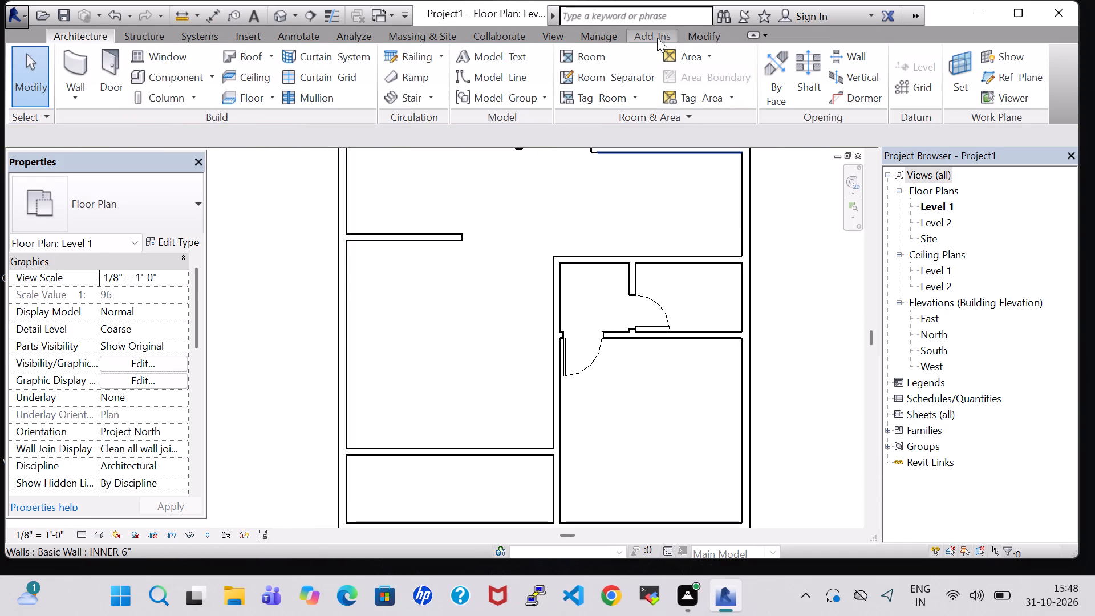
left_click(696, 29)
left_click(699, 37)
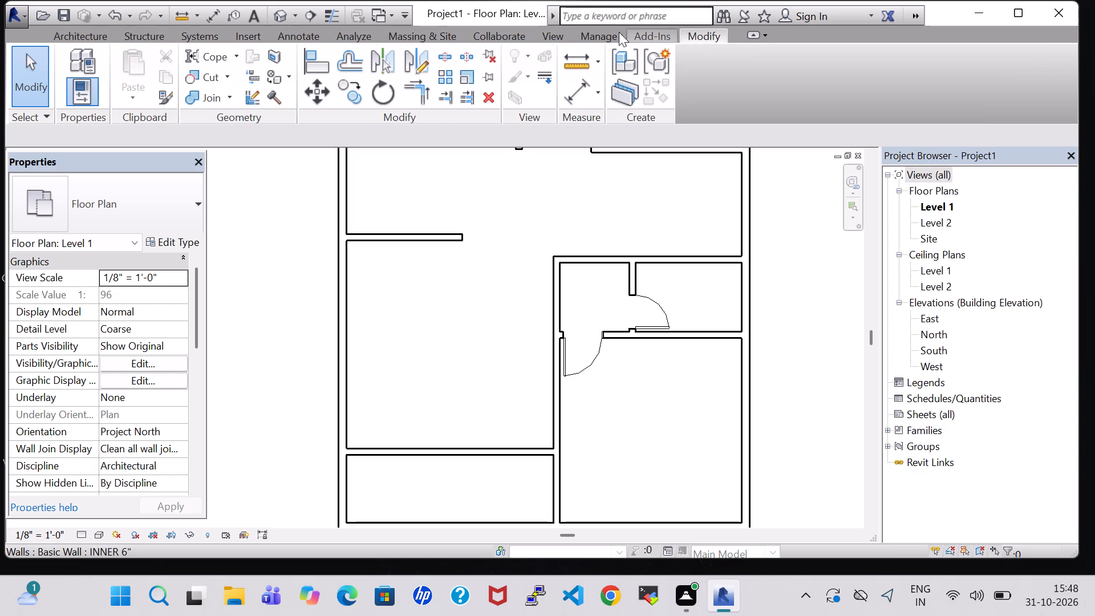
left_click(445, 61)
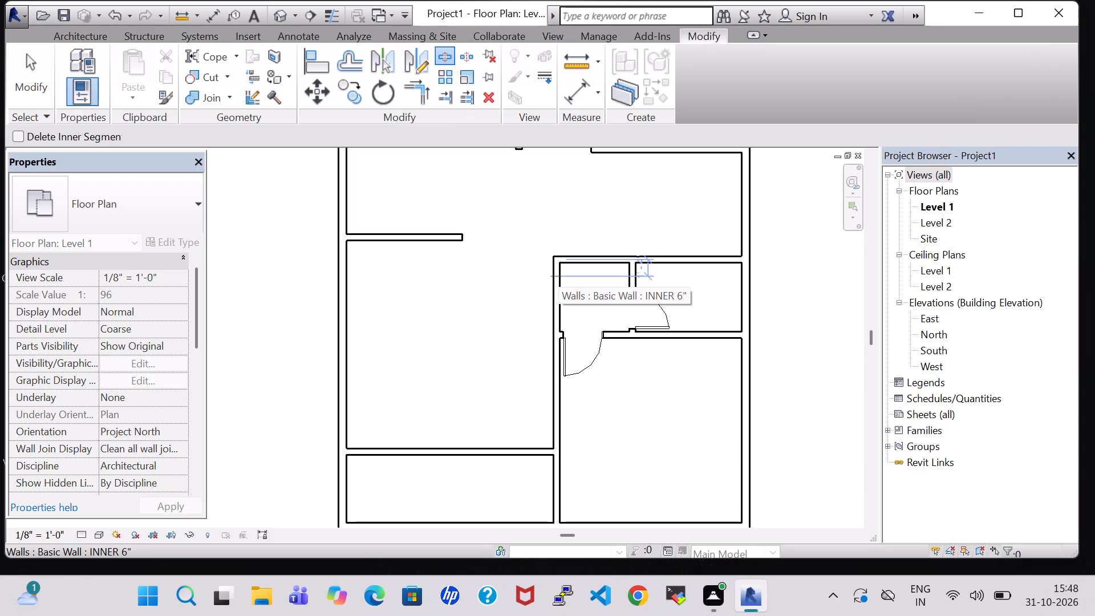
left_click(558, 279)
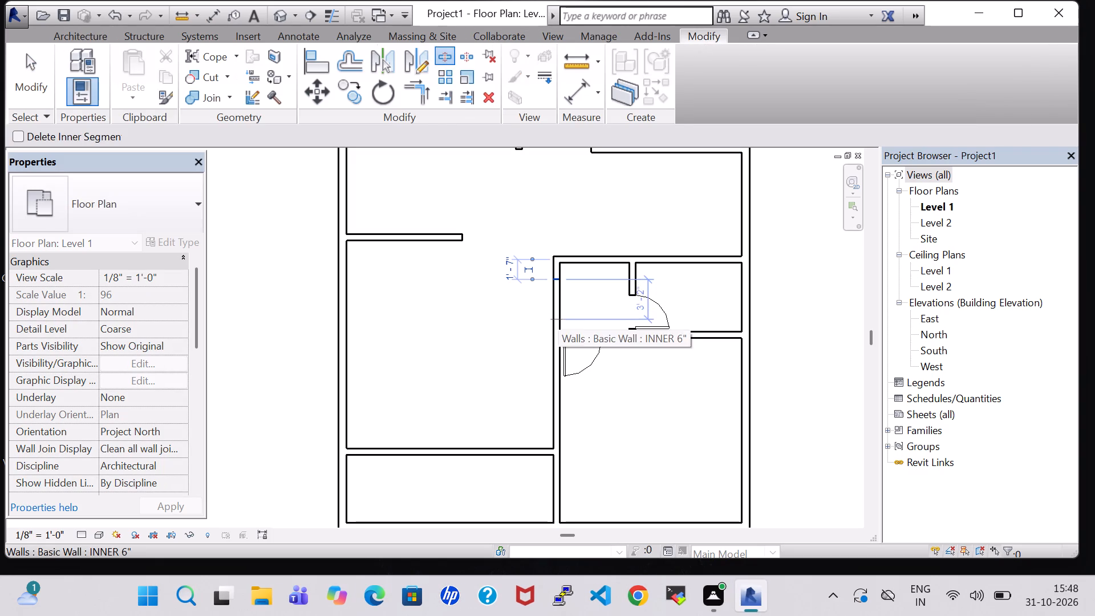
left_click(558, 319)
key("Escape")
key("Escape")
left_click(555, 301)
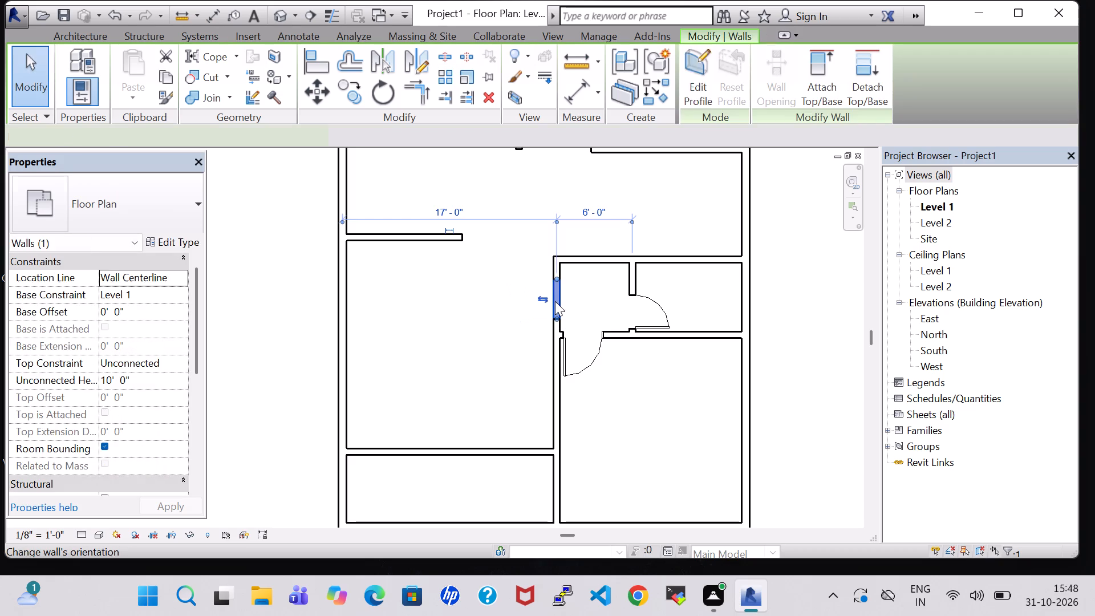
key("Delete")
Widen that wall opening by nudging its south end to 5'-3" from the north wall and its north stub slightly north.
left_click(558, 318)
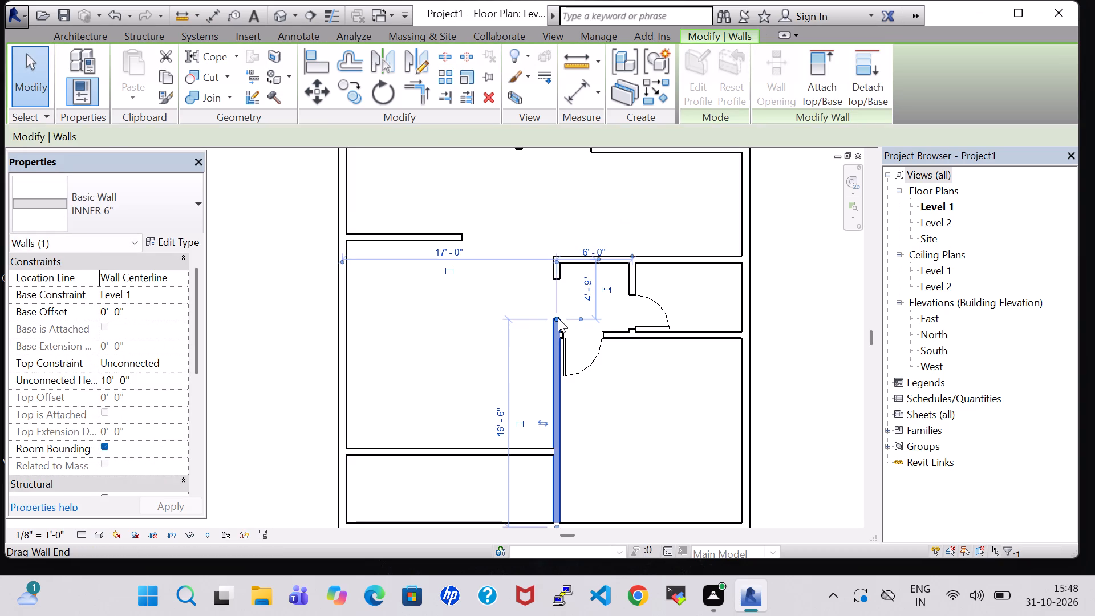
key("Down")
key("Down")
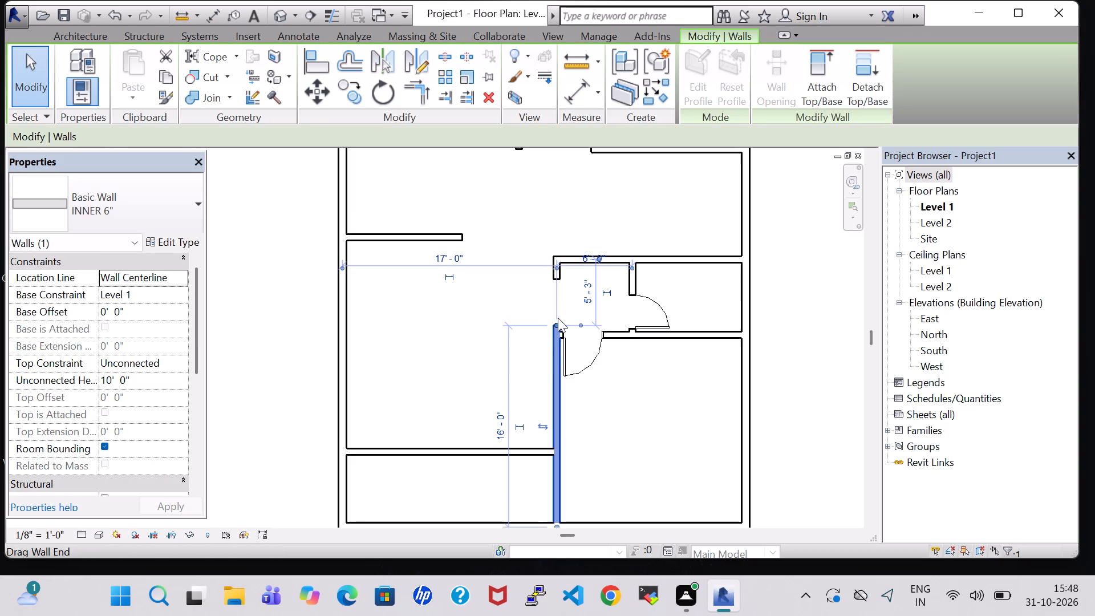
left_click(667, 408)
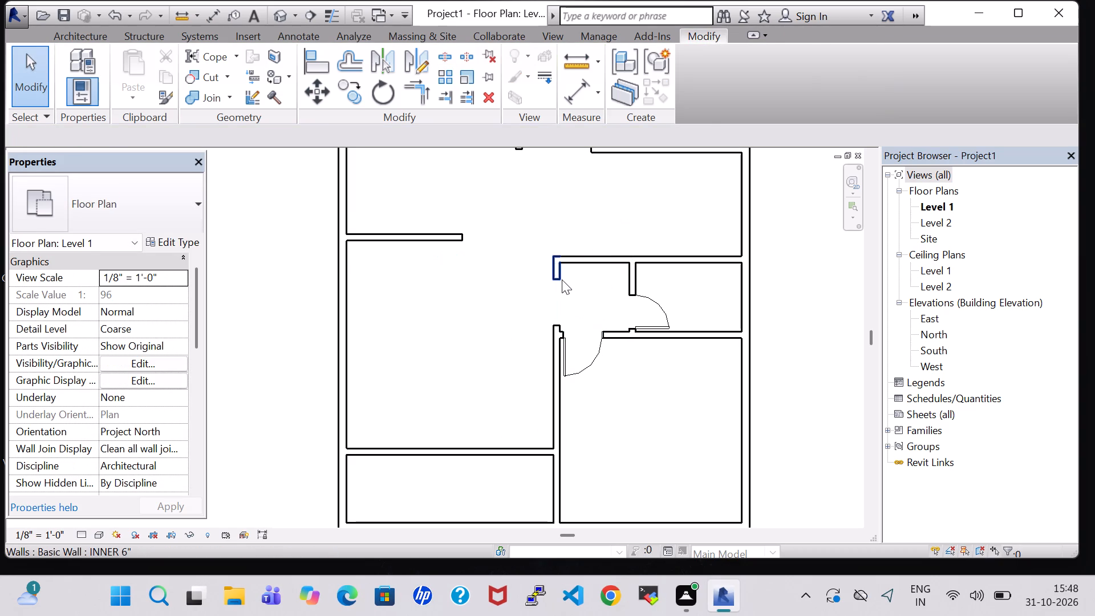
left_click(562, 279)
key("Up")
left_click(437, 327)
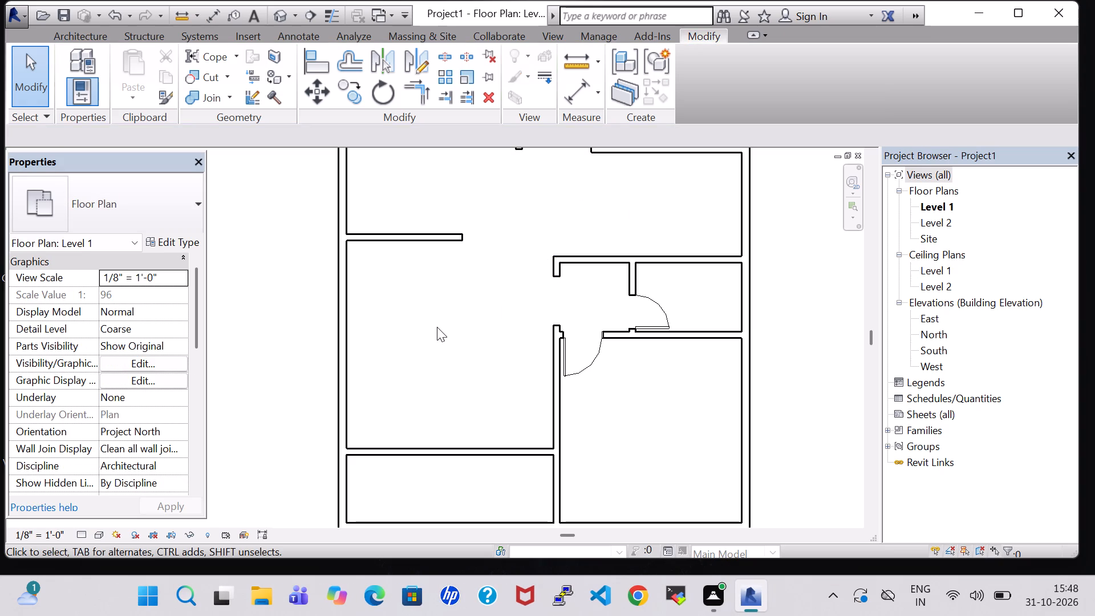
left_click(492, 323)
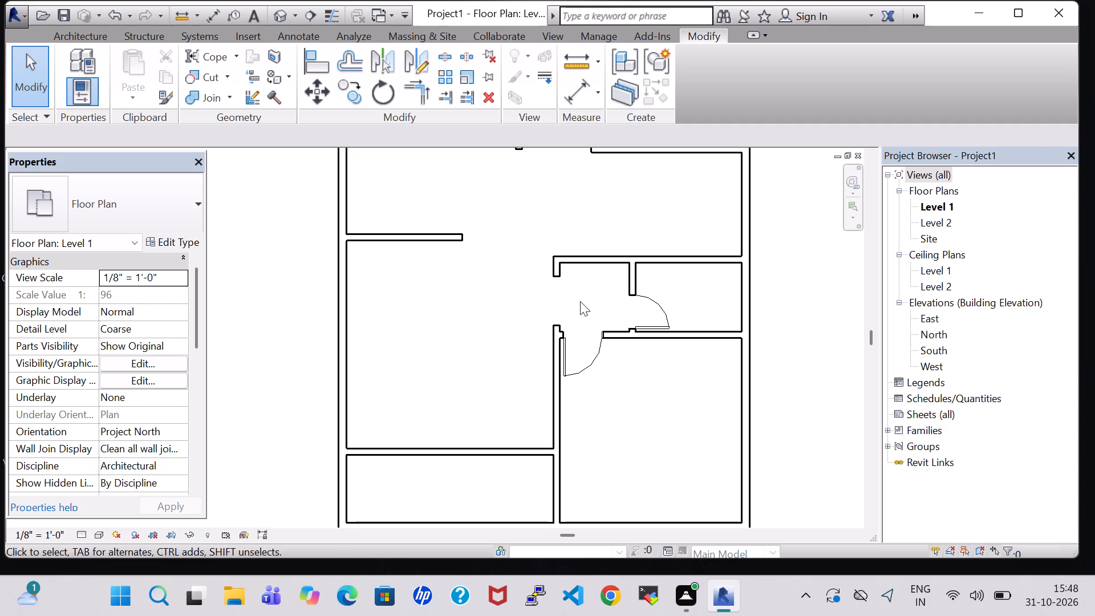
Load the Door-Exterior-Double-Full Glass-Wood_Clad family from the Residential doors folder for door placement.
left_click(78, 40)
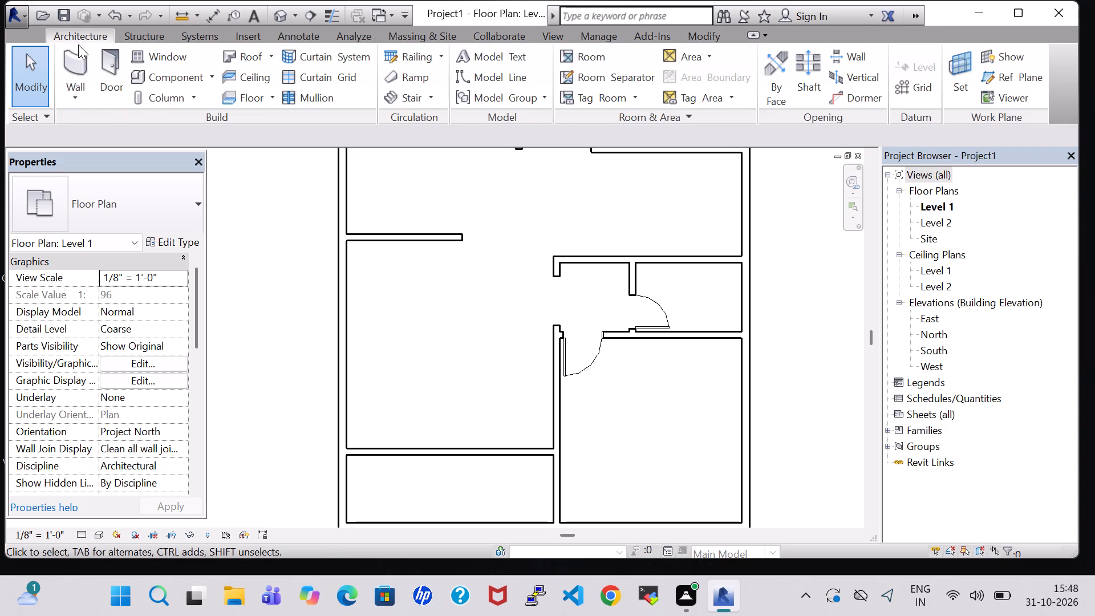
left_click(102, 76)
left_click(682, 90)
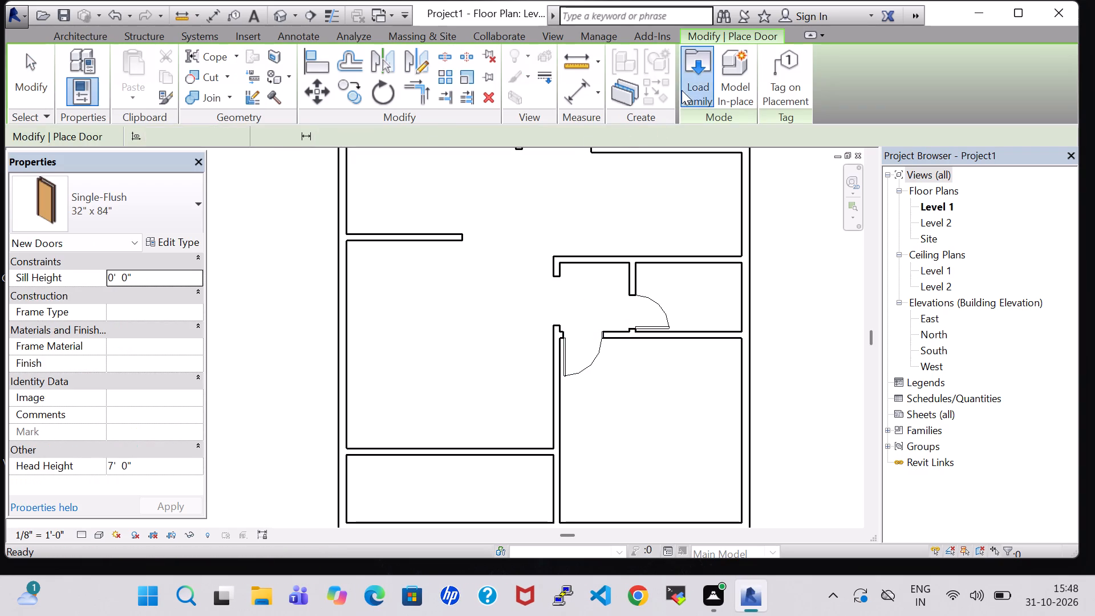
double_click(644, 307)
double_click(513, 206)
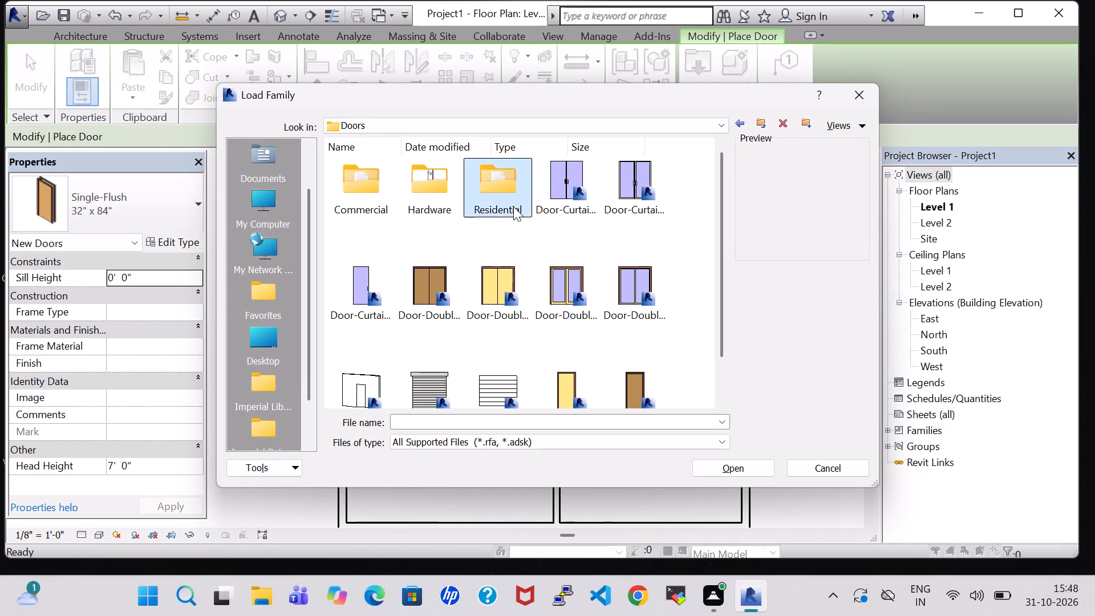
left_click(380, 185)
left_click(739, 463)
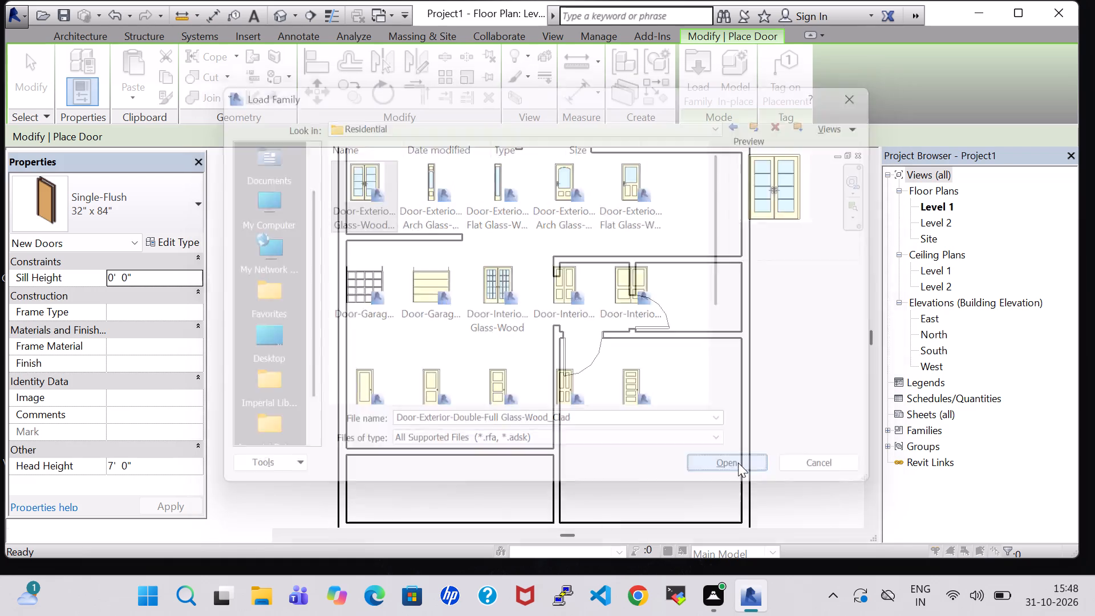
left_click(623, 376)
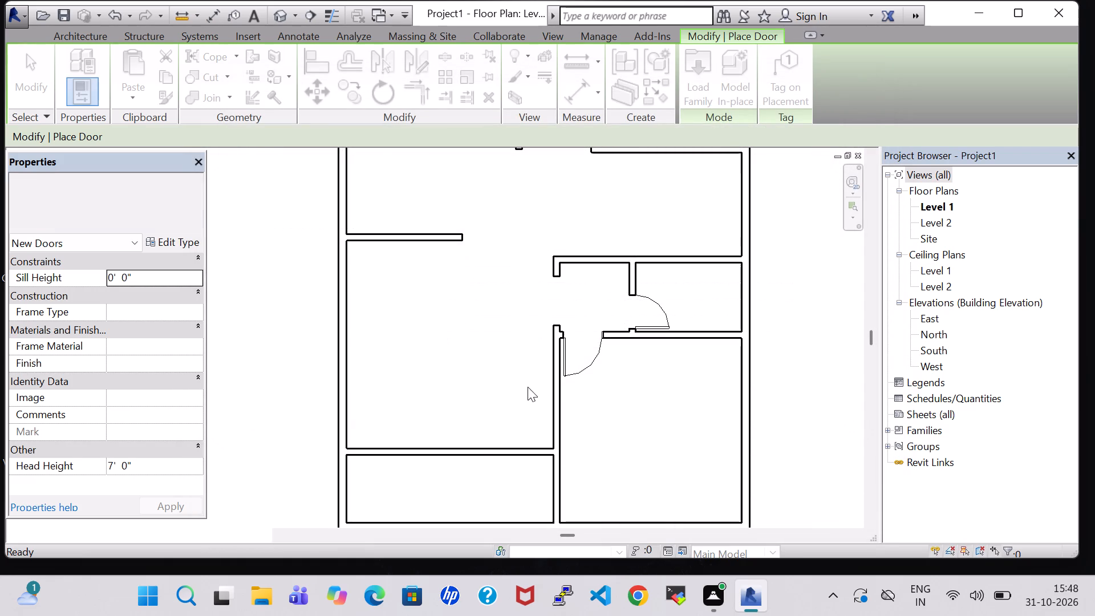
Place the 60" x 80" double door in the southwest room's north wall, about 3'-5" from the long vertical partition, opening north.
scroll(515, 444, "up", 1)
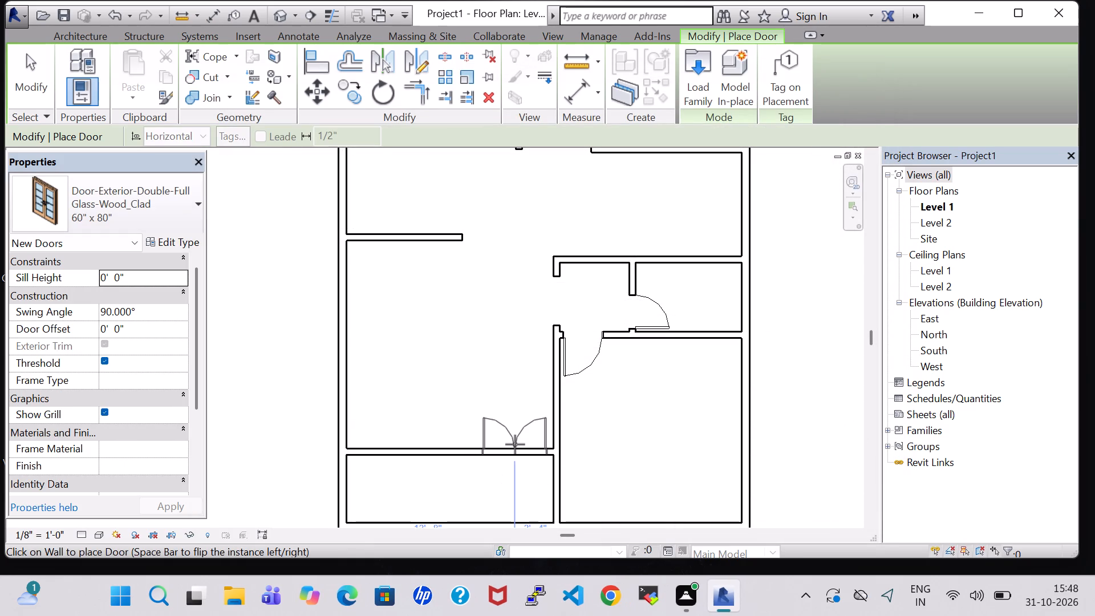
scroll(515, 444, "up", 4)
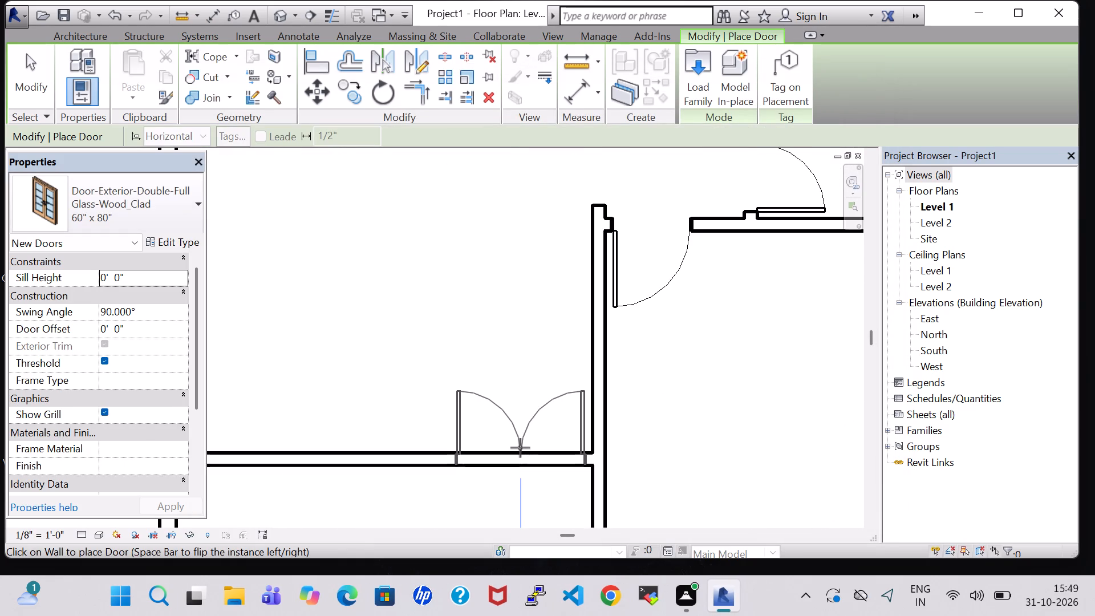
left_click(512, 448)
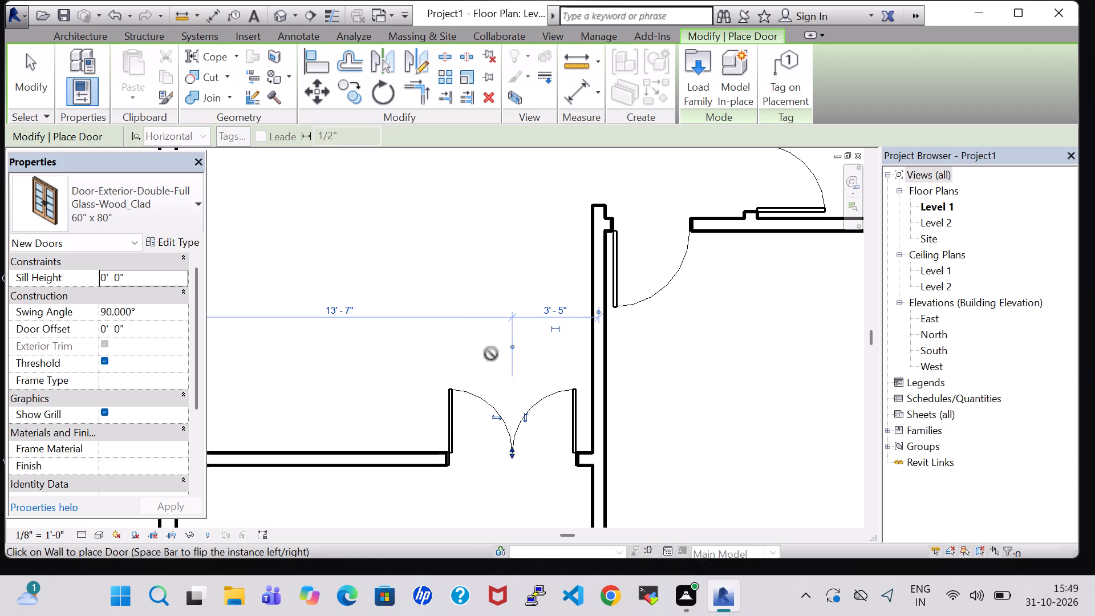
key("Escape")
key("Escape")
scroll(474, 323, "down", 3)
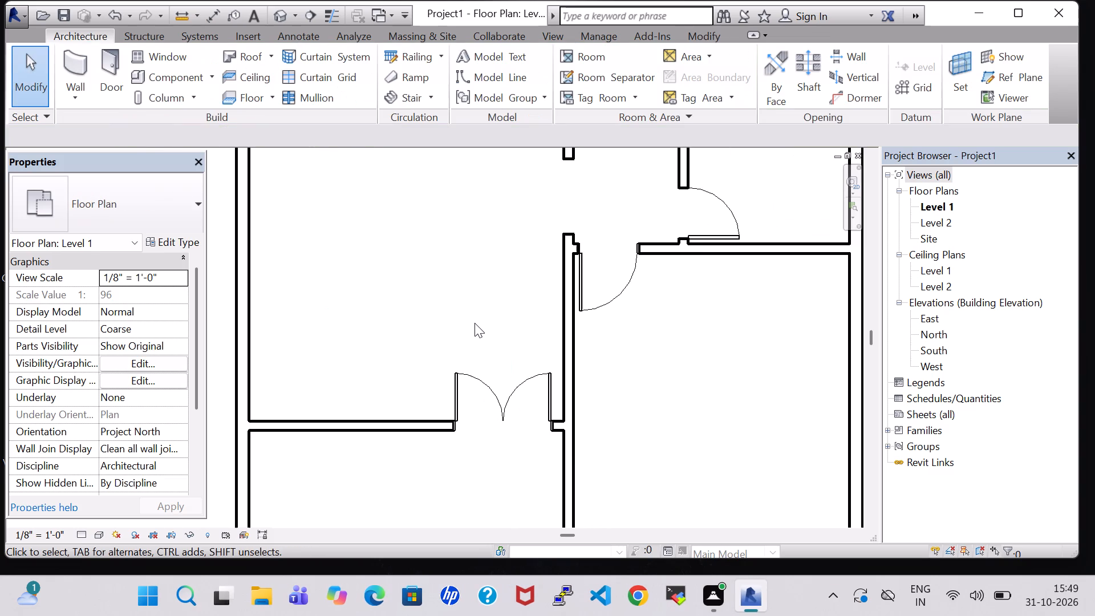
scroll(474, 323, "down", 4)
middle_click_drag(474, 323, 497, 363)
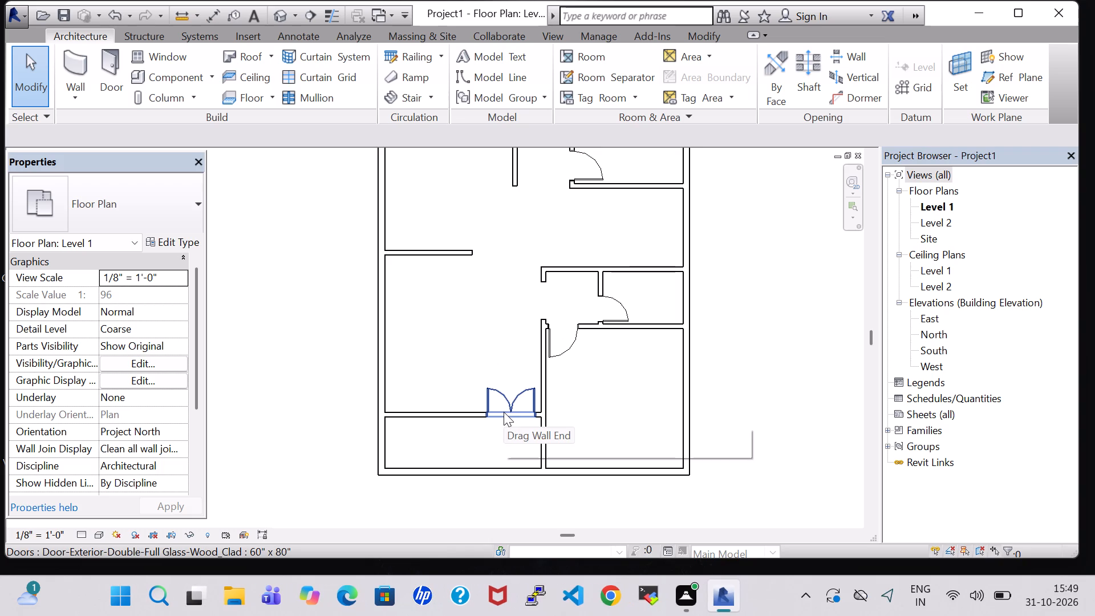
Place a Single-Flush 32" x 84" door in the small north-middle room's east wall, about 2'-1" from its south wall, opening into that room.
scroll(504, 412, "up", 1)
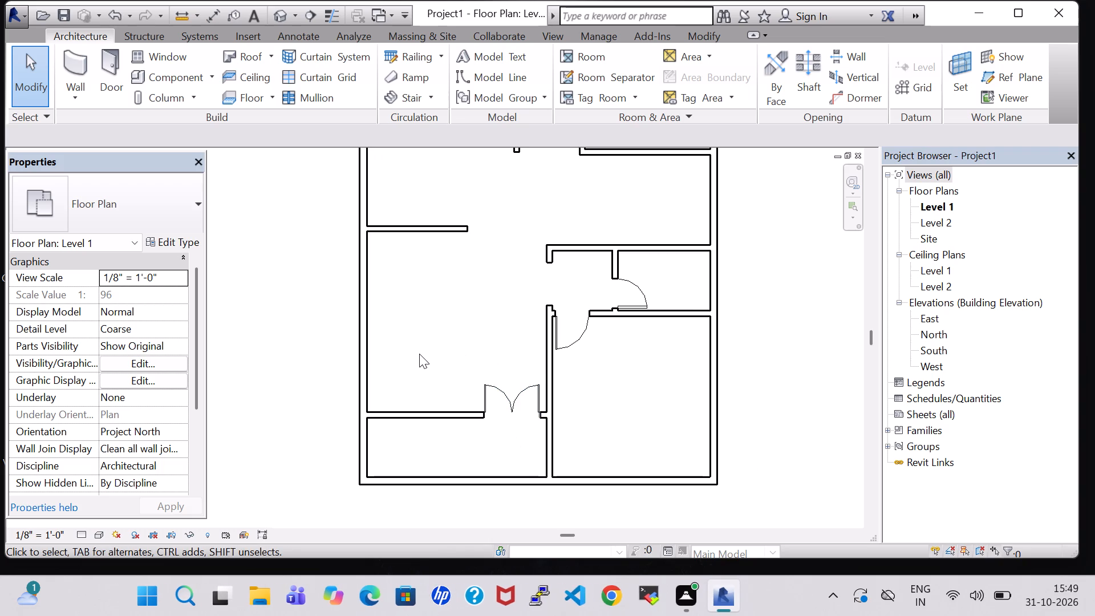
middle_click_drag(428, 345, 433, 447)
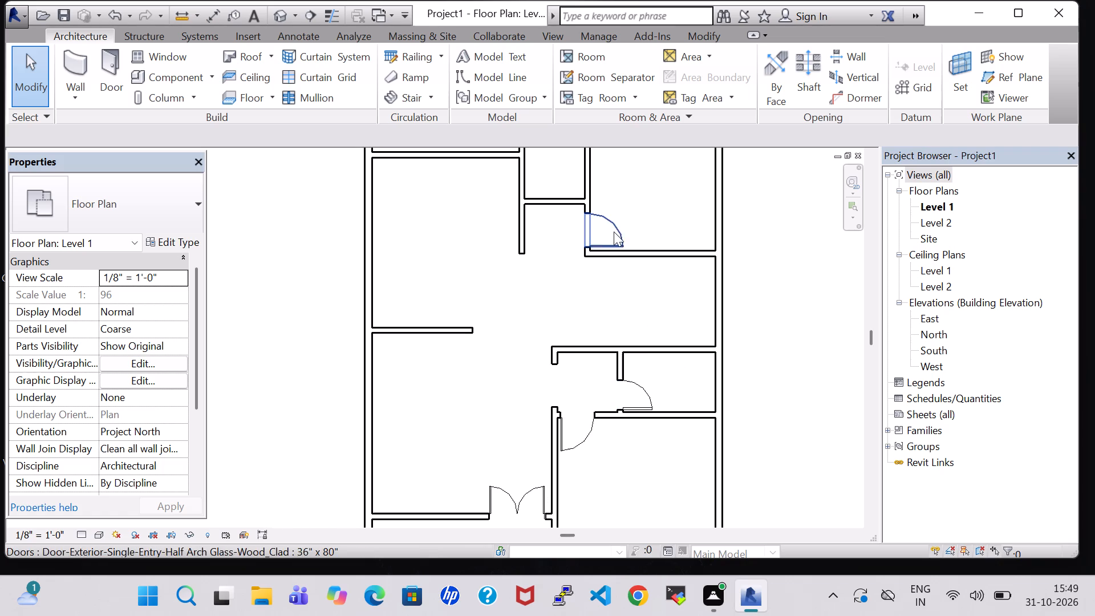
middle_click_drag(657, 202, 673, 293)
left_click(110, 64)
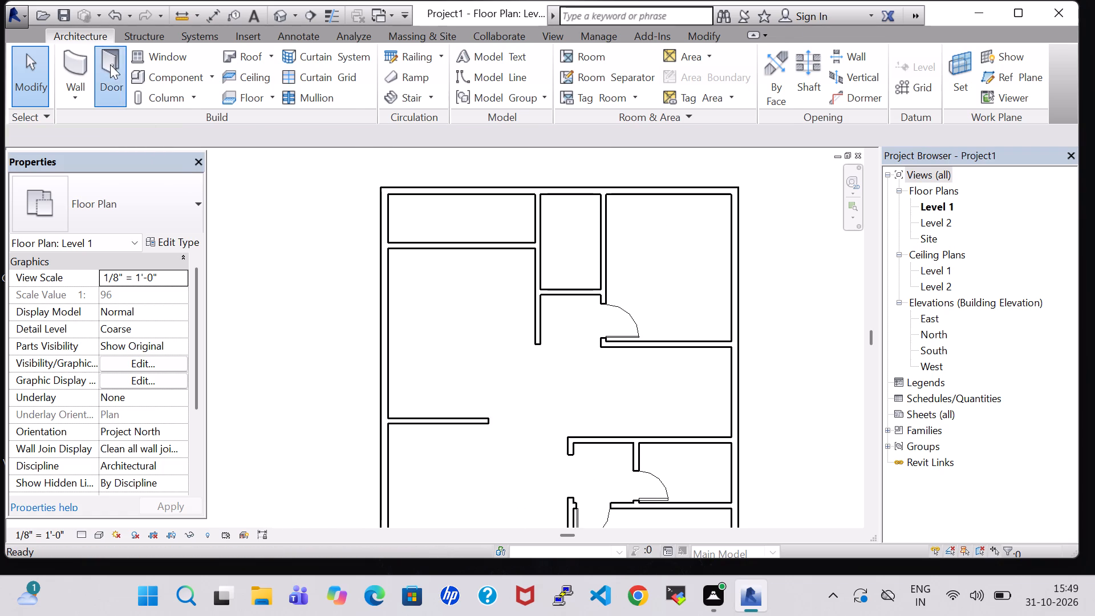
left_click(136, 195)
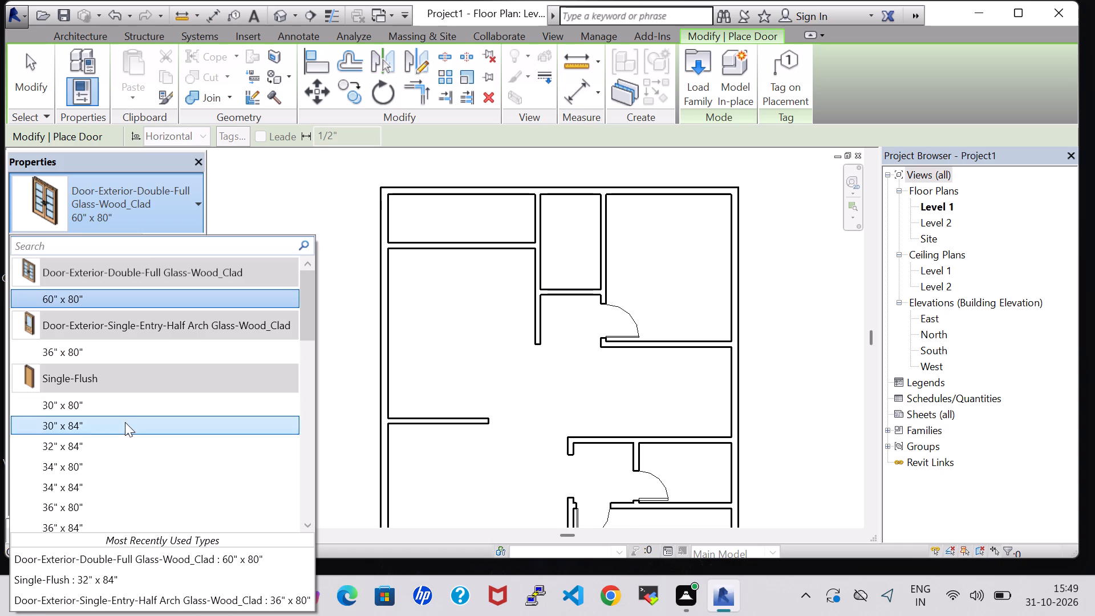
left_click(128, 441)
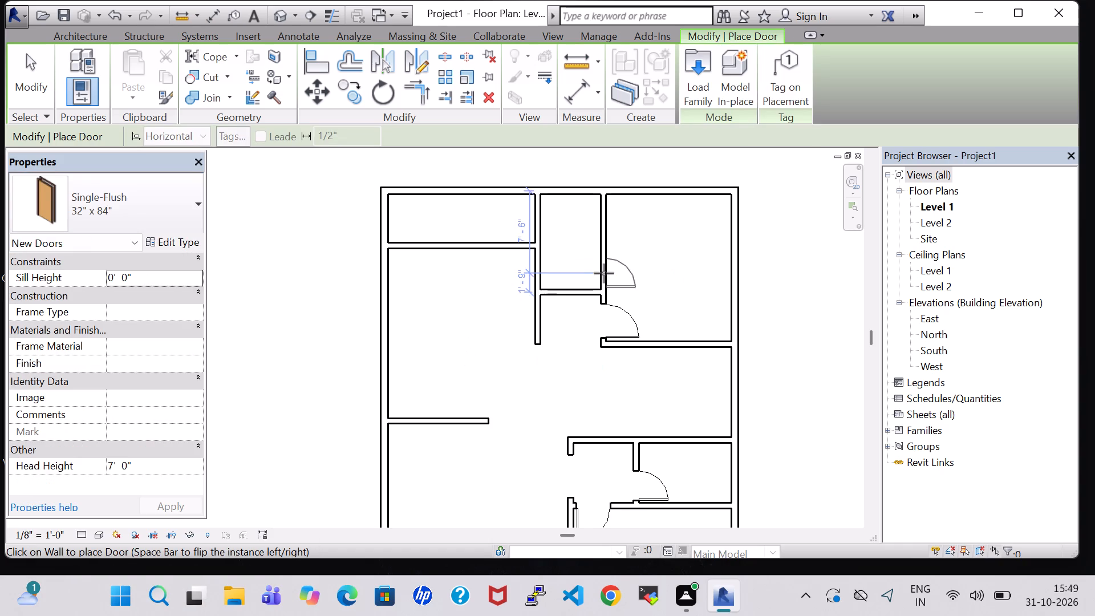
key("space")
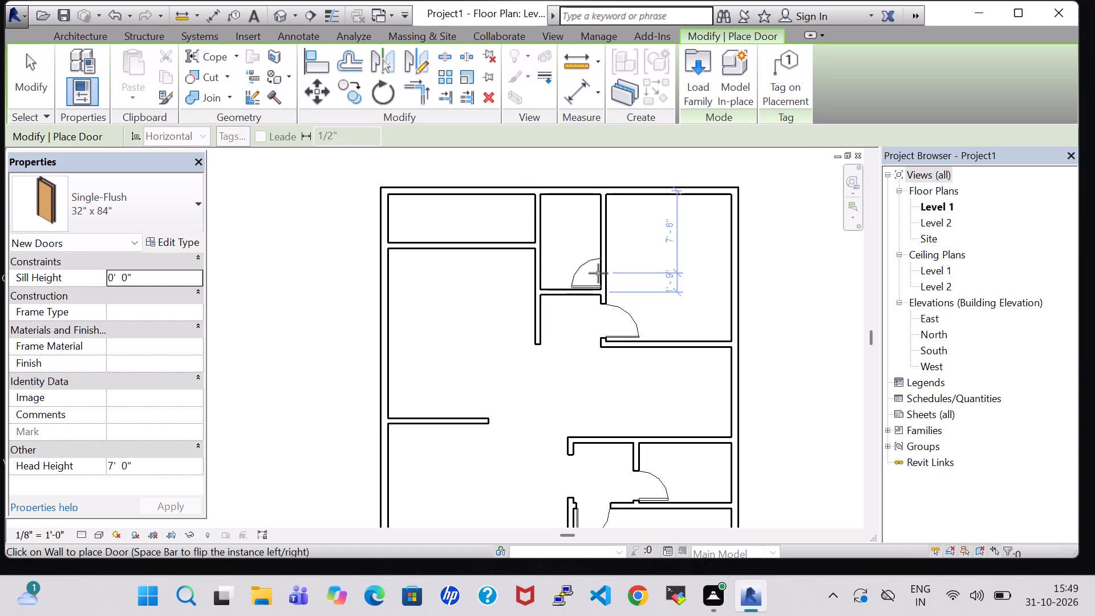
scroll(598, 273, "up", 7)
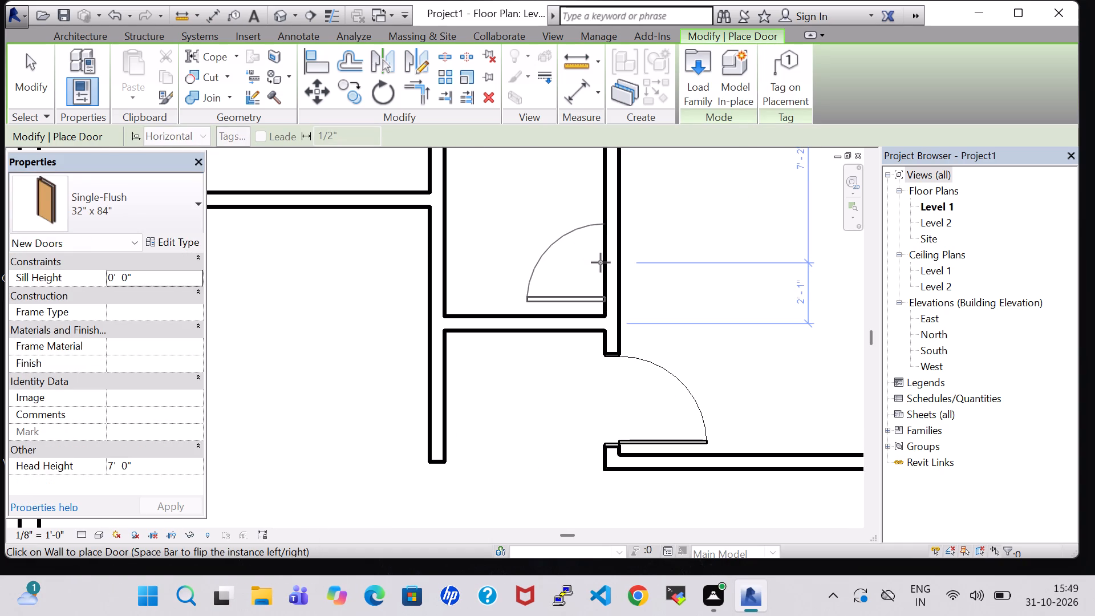
left_click(601, 262)
key("Escape")
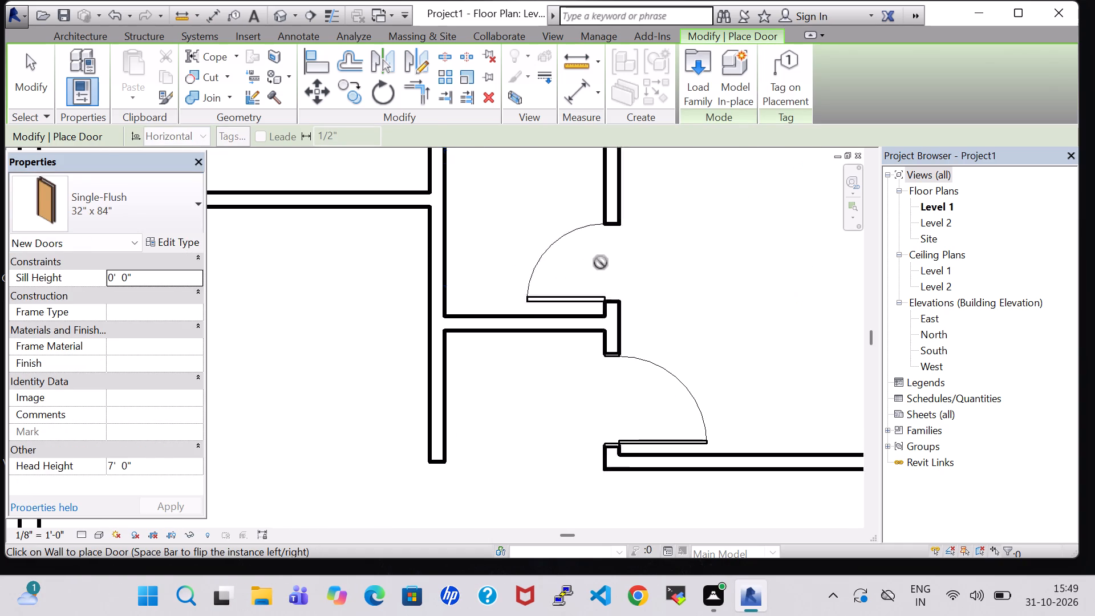
key("Escape")
Nudge the new single-flush door slightly south along its wall.
left_click(550, 297)
key("Down")
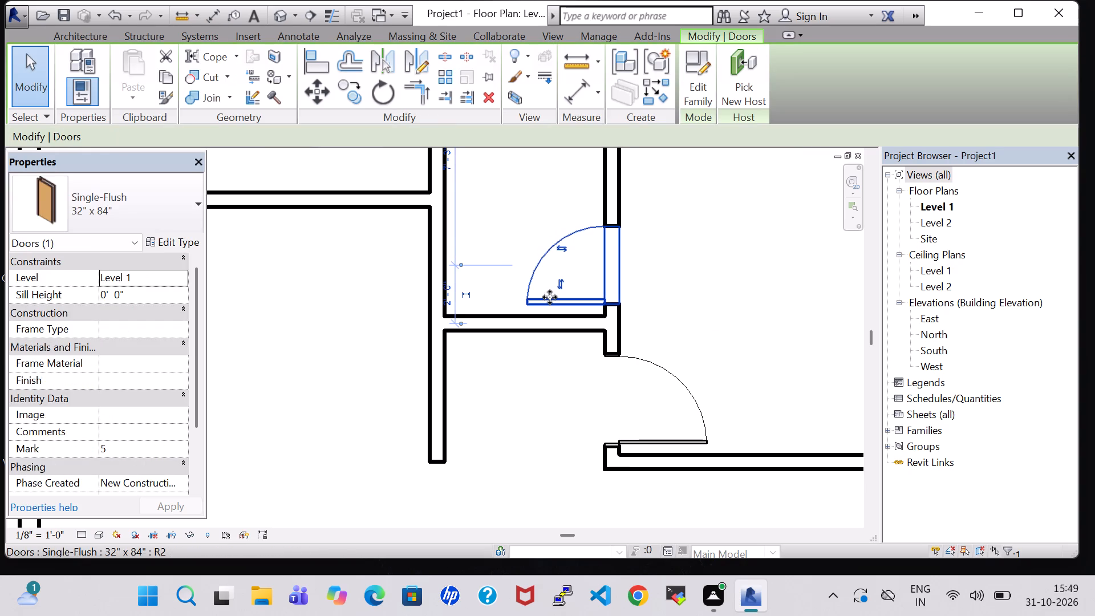
key("Down")
left_click(706, 291)
Split the northwest room's south wall about 1'-4" and 4'-8" west of its east partition and delete the segment between.
scroll(698, 297, "down", 3)
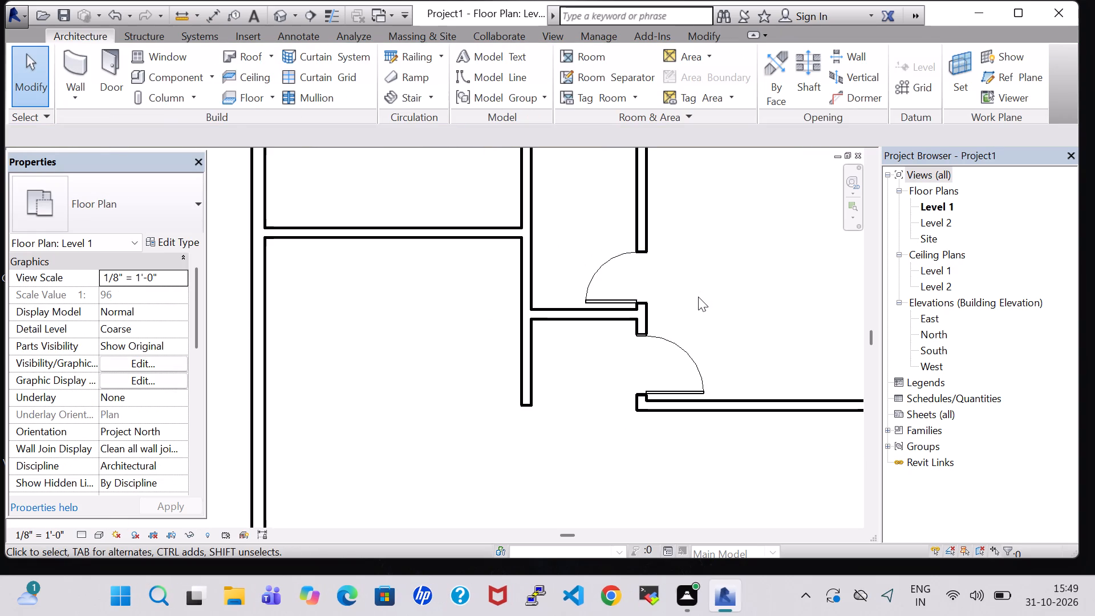
middle_click_drag(698, 297, 706, 367)
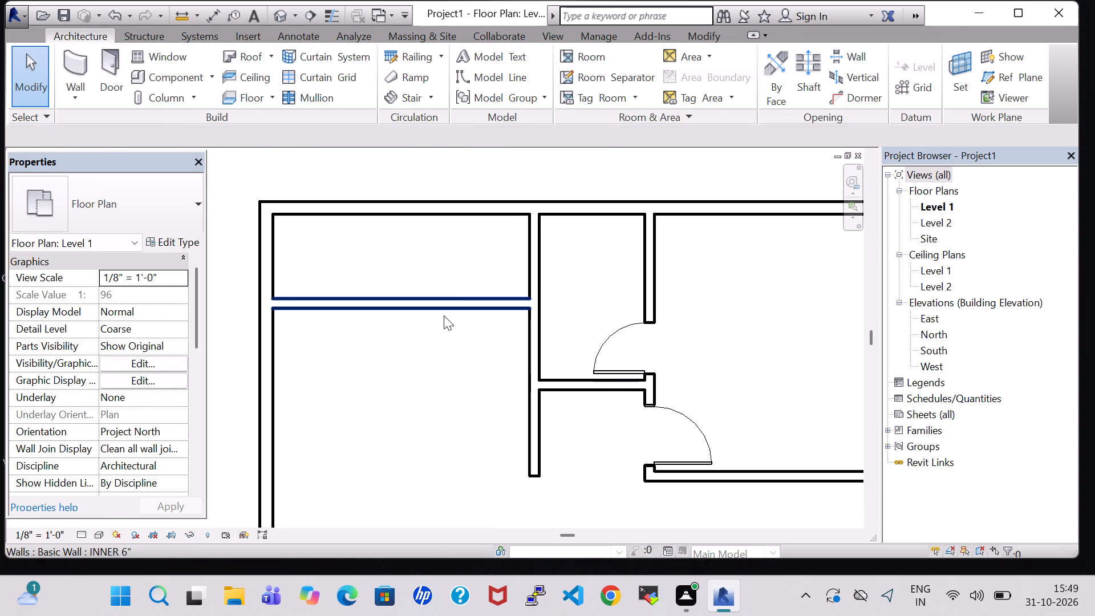
left_click(601, 64)
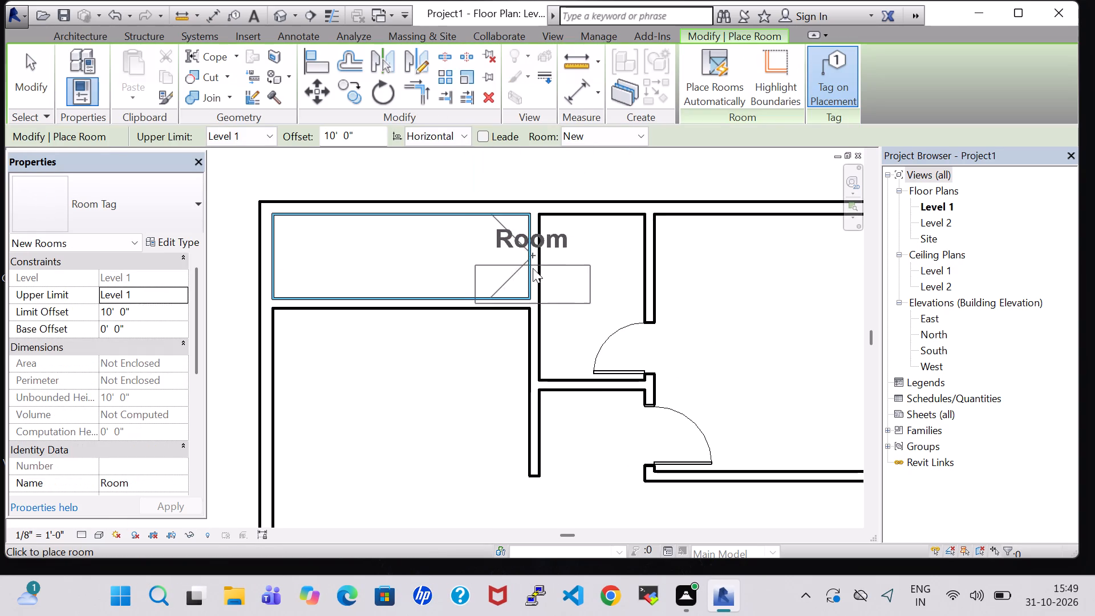
key("Escape")
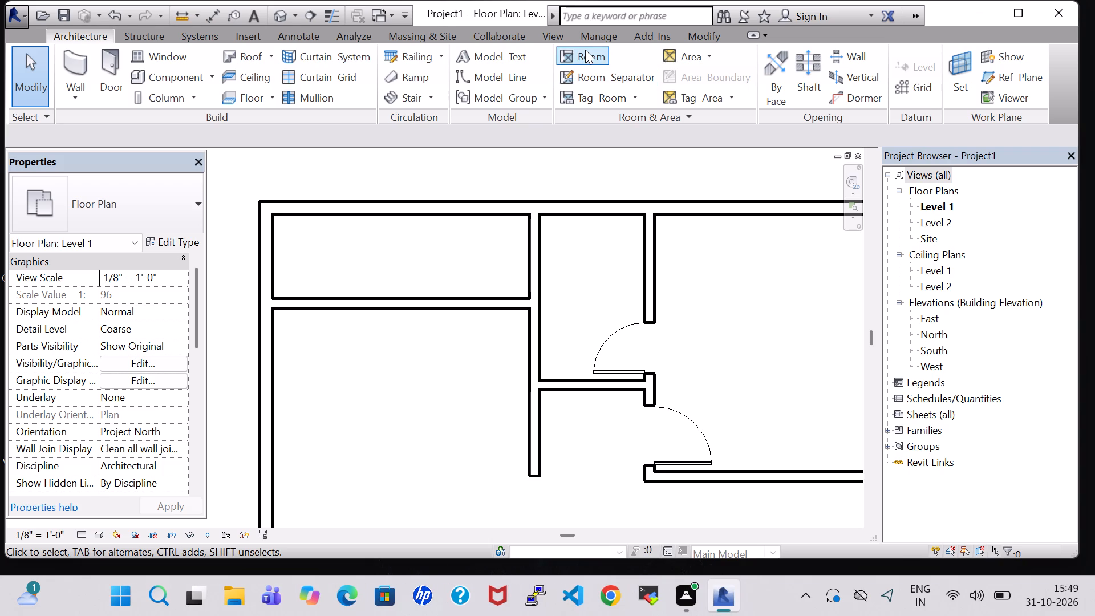
left_click(695, 31)
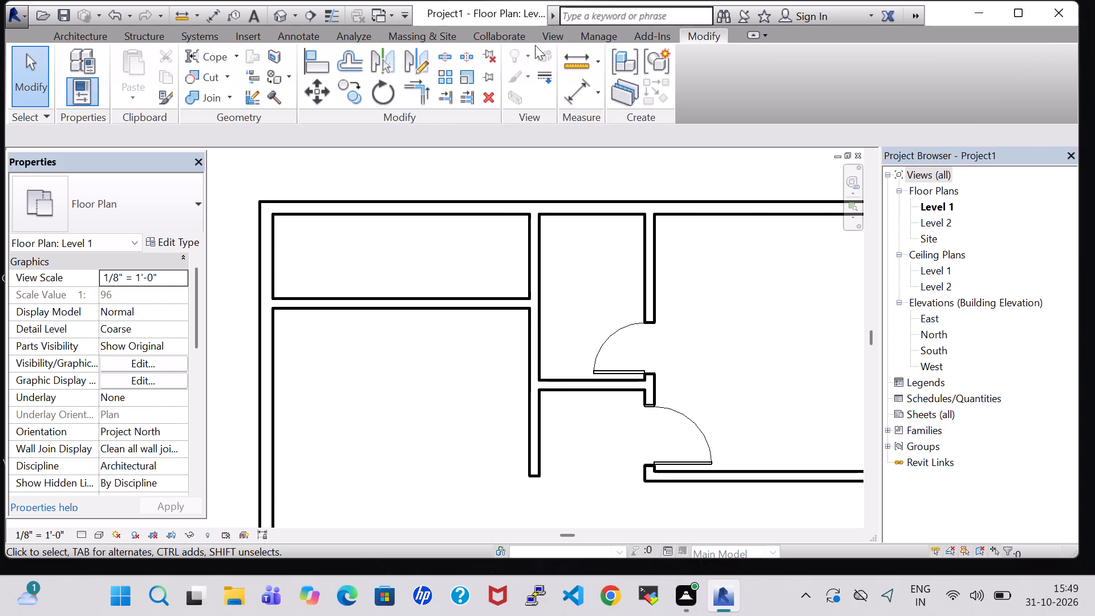
left_click(450, 56)
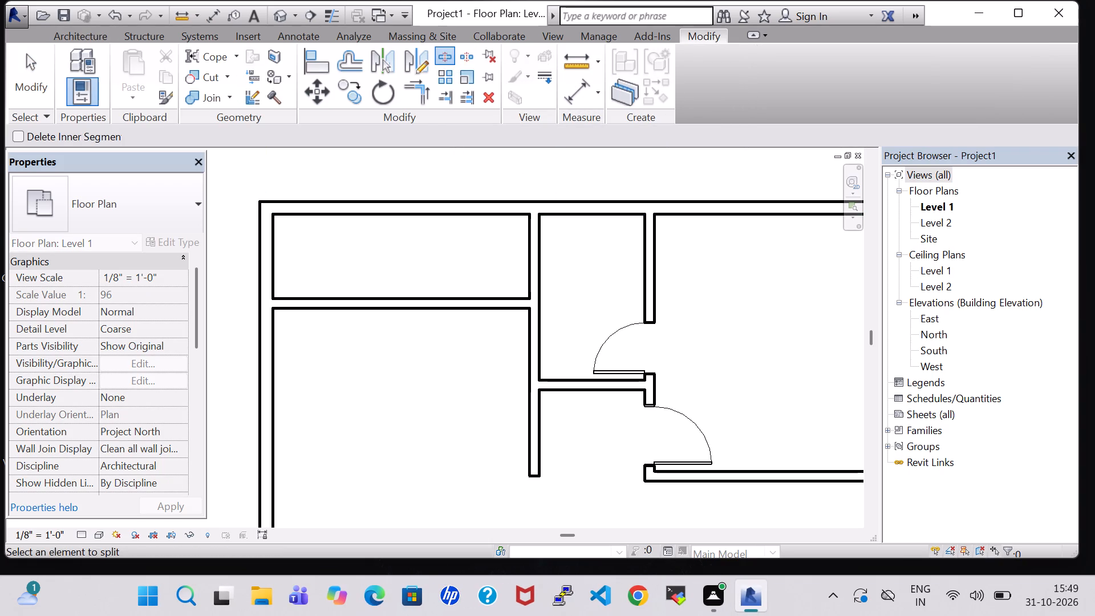
left_click(509, 303)
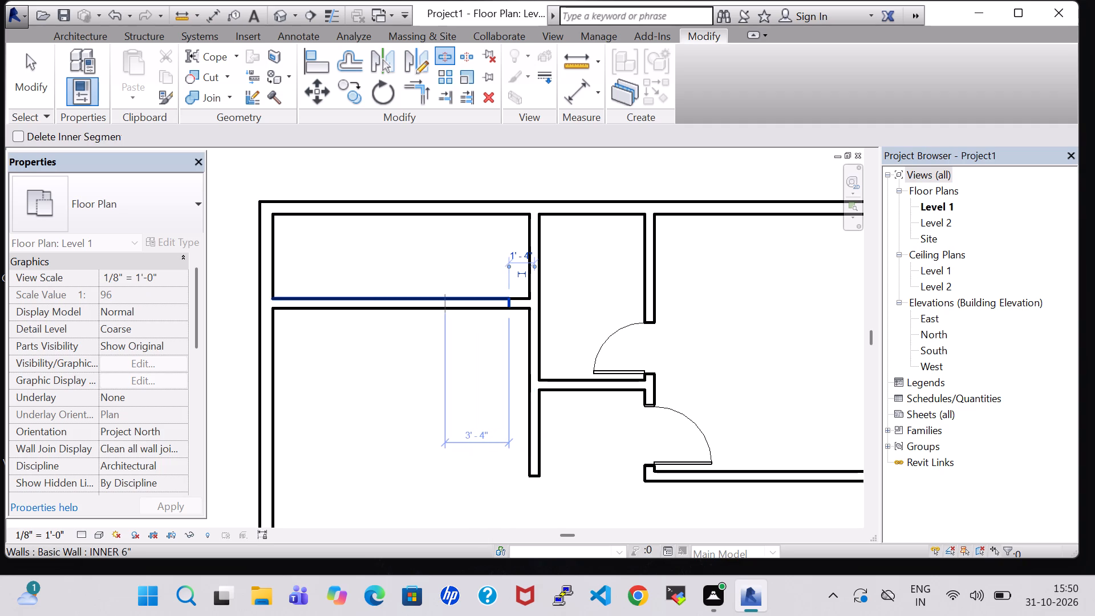
left_click(445, 295)
key("Escape")
key("Escape")
left_click(493, 306)
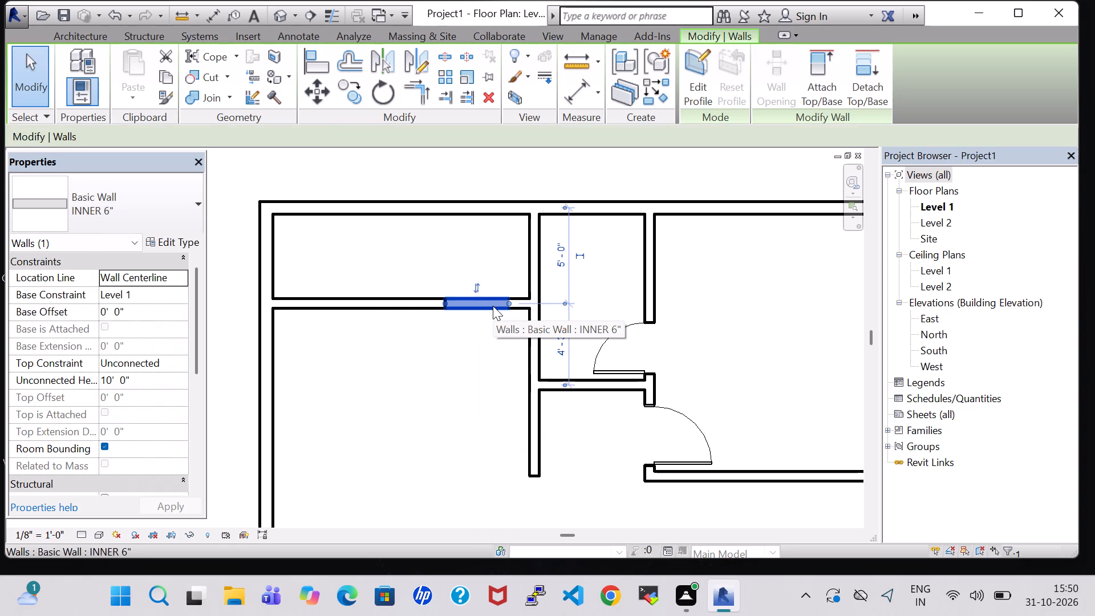
key("Delete")
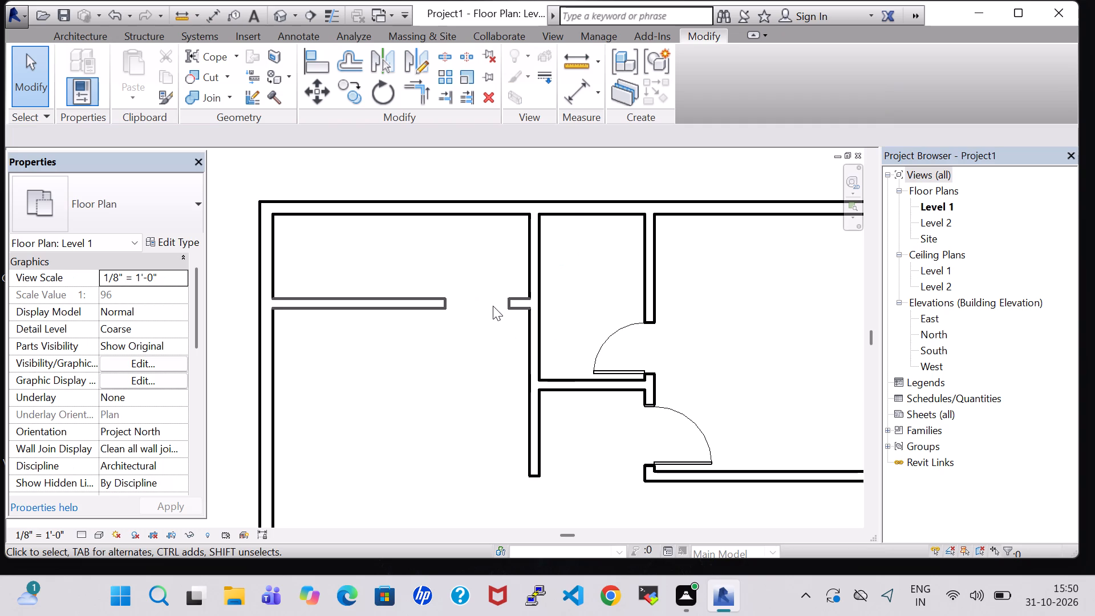
Widen that opening by nudging the west wall segment's end slightly west, leaving the segment 9'-0" long.
left_click(440, 301)
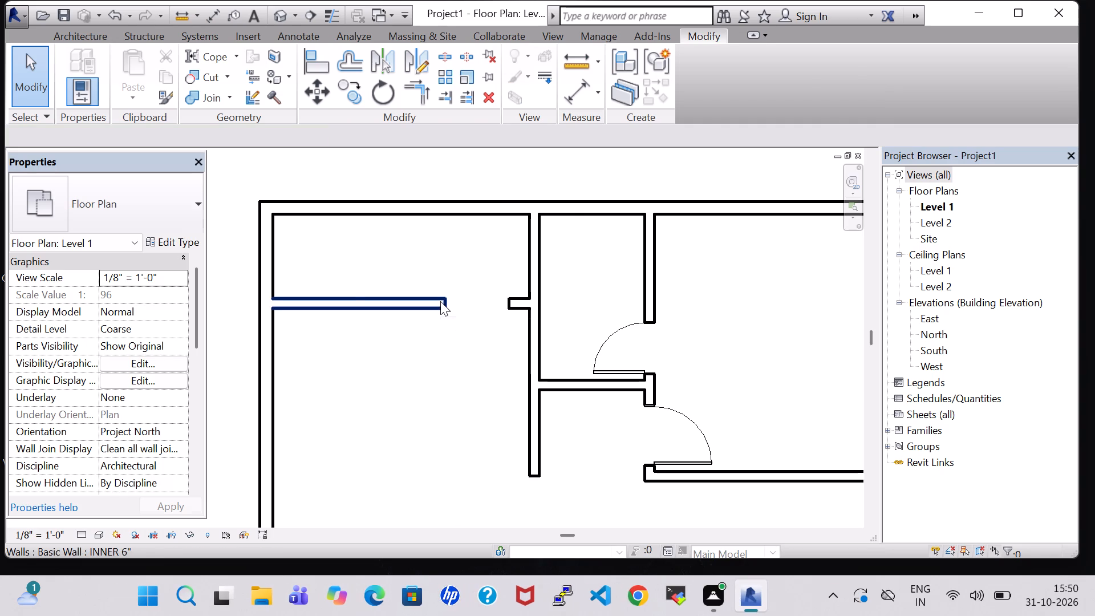
key("Left")
key("Left")
left_click(358, 372)
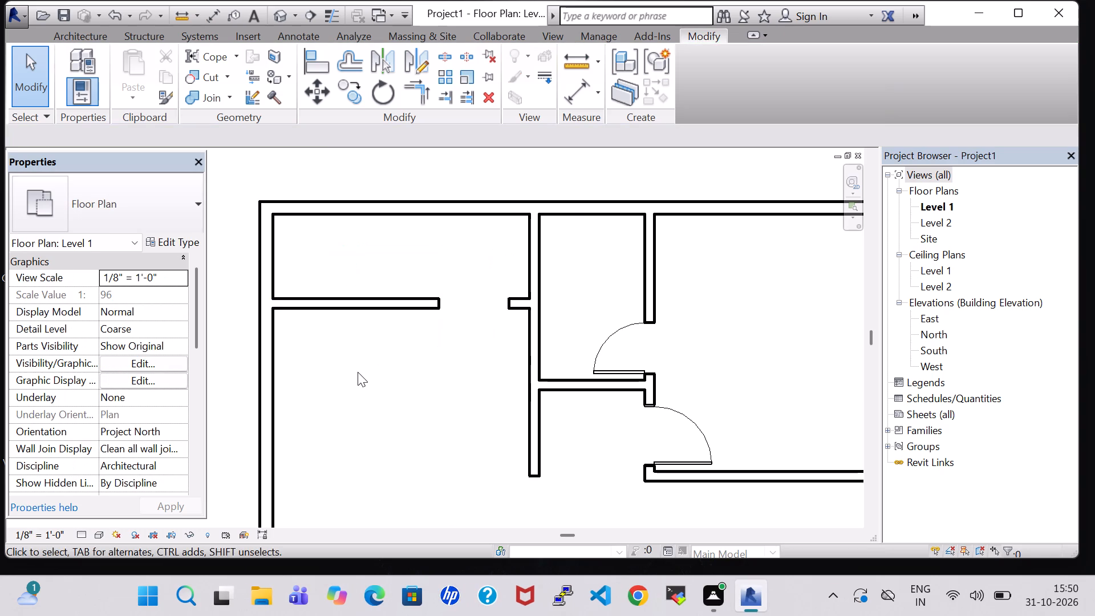
left_click(367, 305)
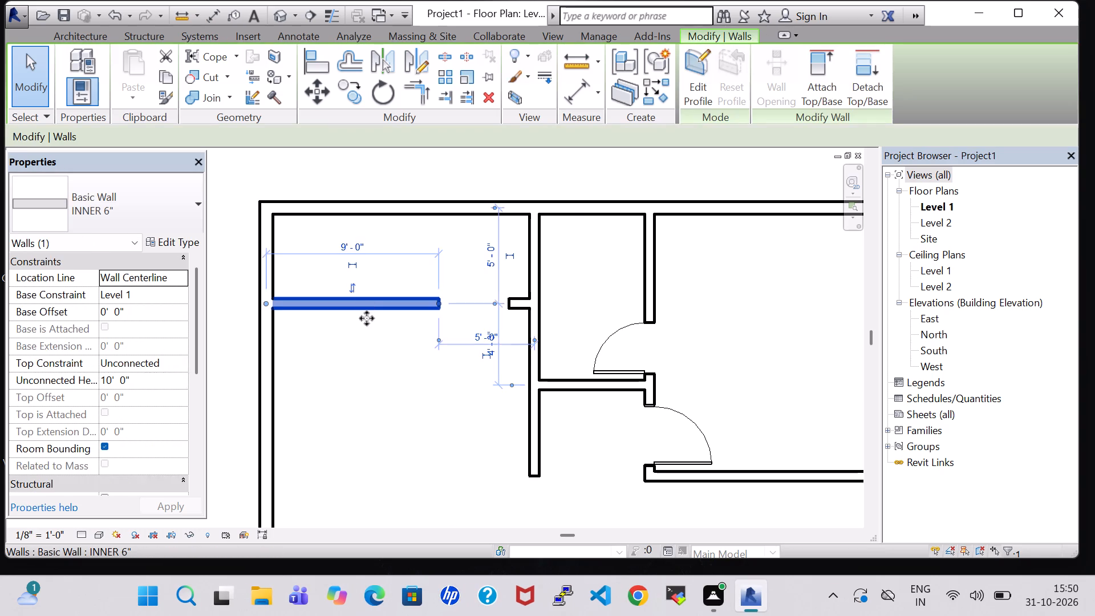
left_click(367, 376)
Split the south exterior wall with a 1" gap at the long vertical partition and delete its west segment.
scroll(367, 376, "down", 4)
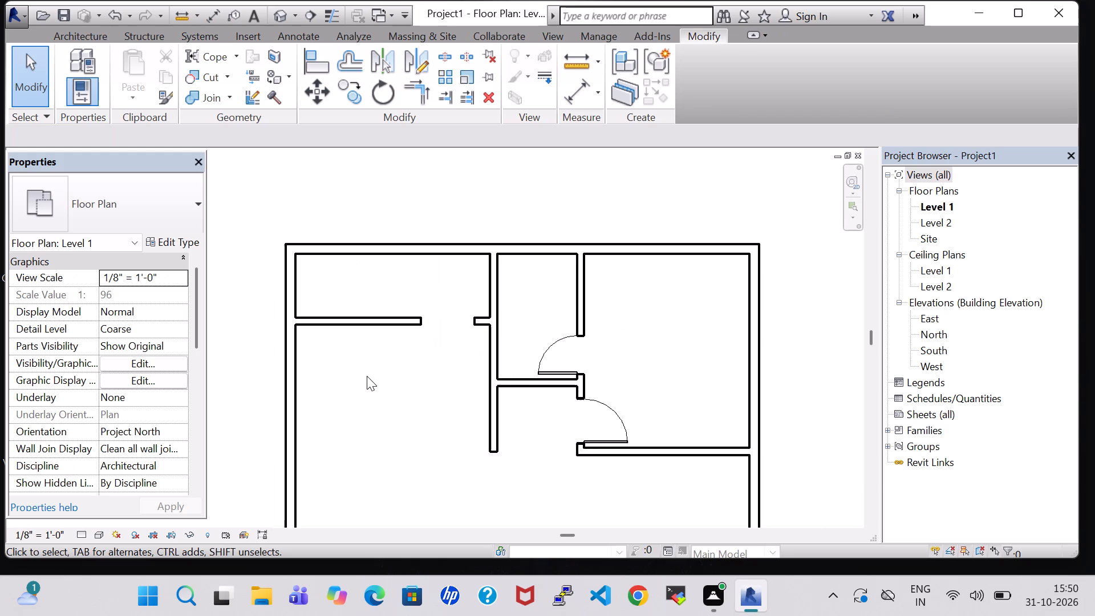
scroll(367, 376, "down", 2)
middle_click_drag(367, 376, 388, 334)
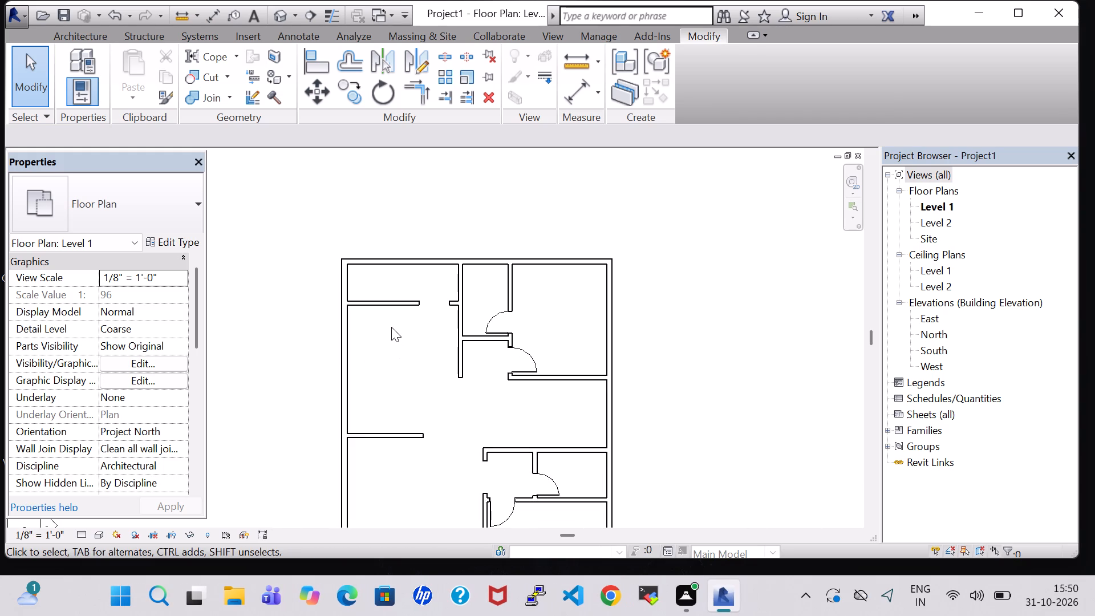
scroll(391, 334, "down", 1)
middle_click_drag(391, 334, 400, 307)
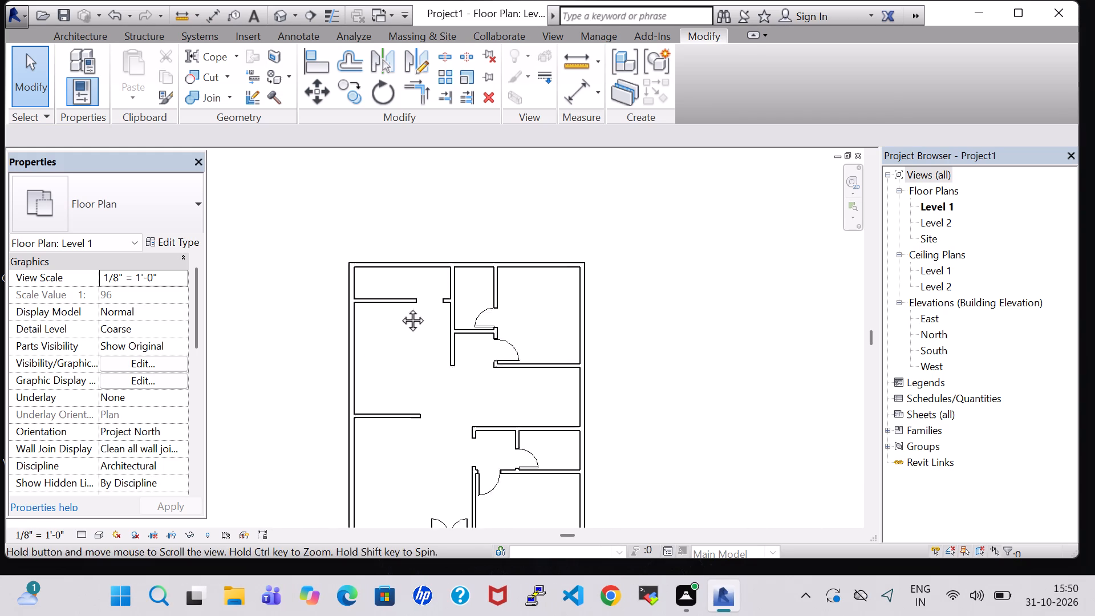
middle_click_drag(400, 307, 428, 254)
scroll(429, 254, "down", 1)
middle_click(429, 254)
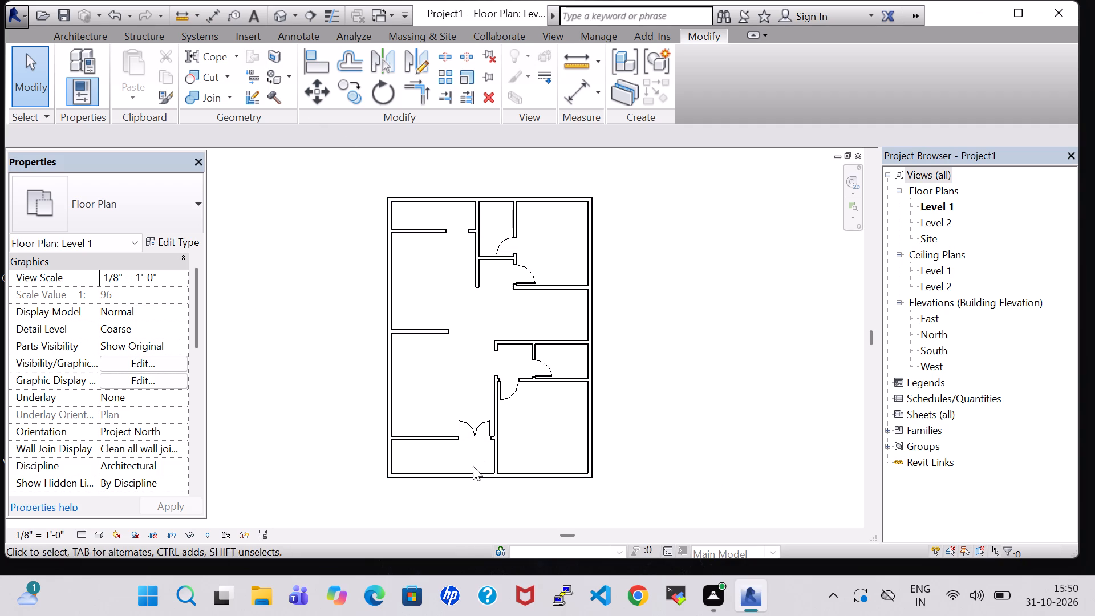
left_click(712, 39)
left_click(473, 56)
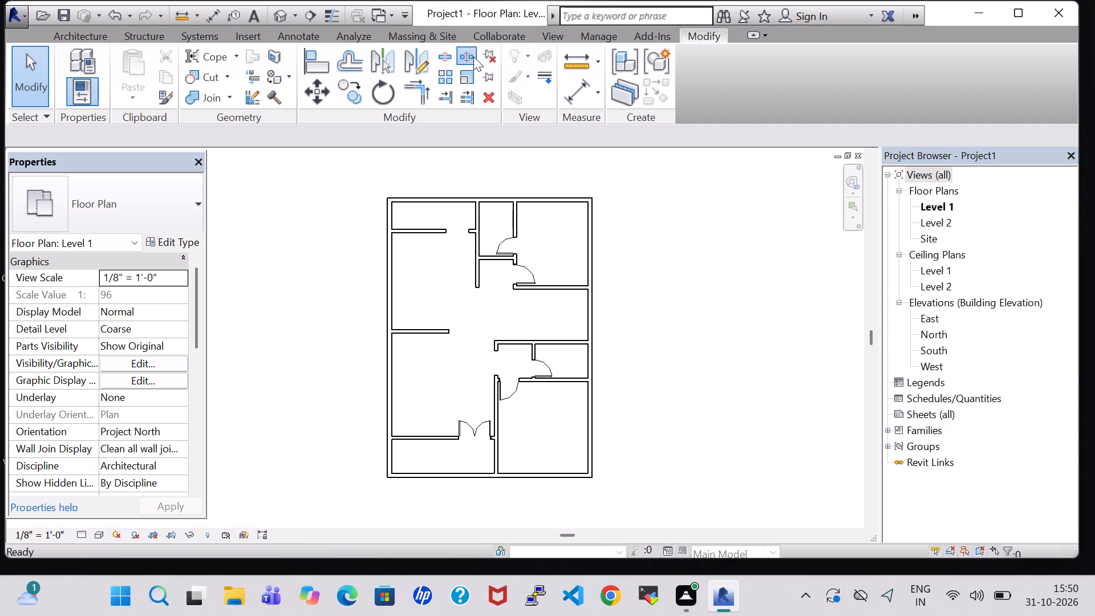
left_click(494, 469)
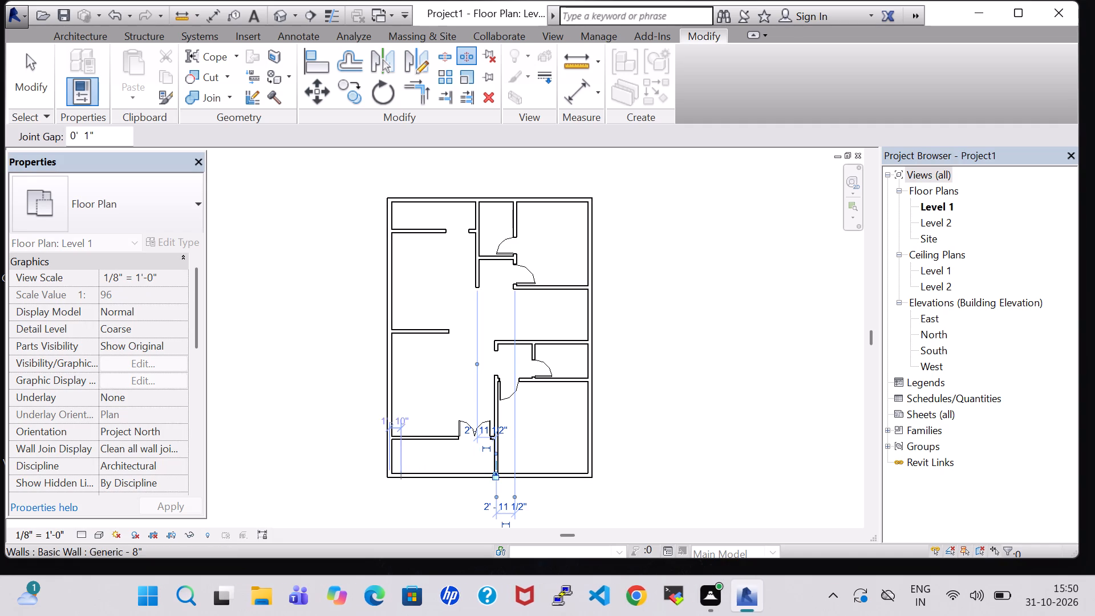
key("Escape")
key("Escape")
left_click(430, 476)
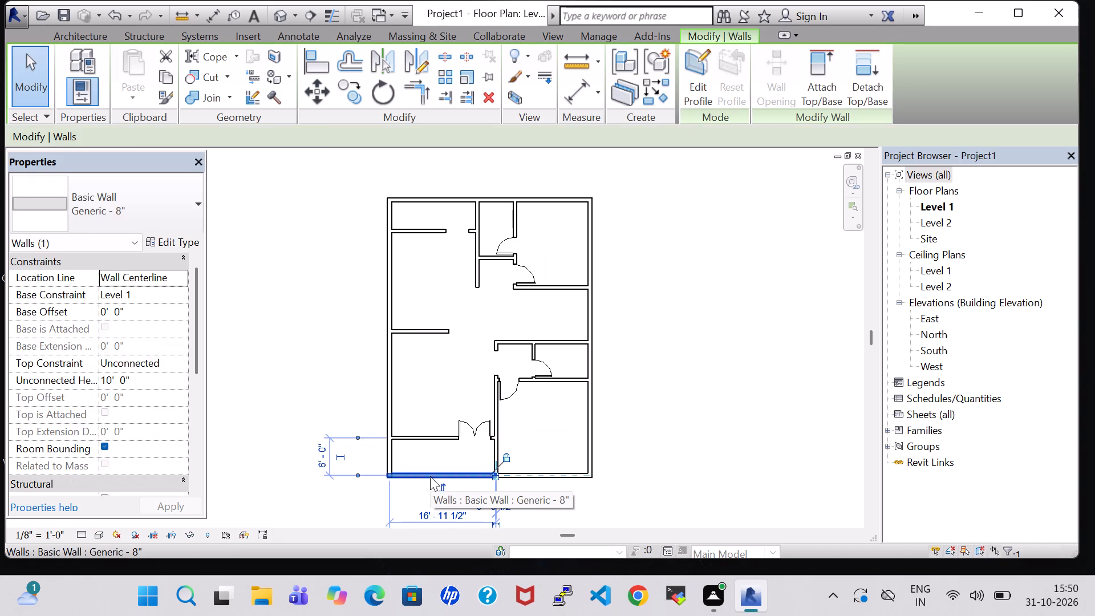
key("Delete")
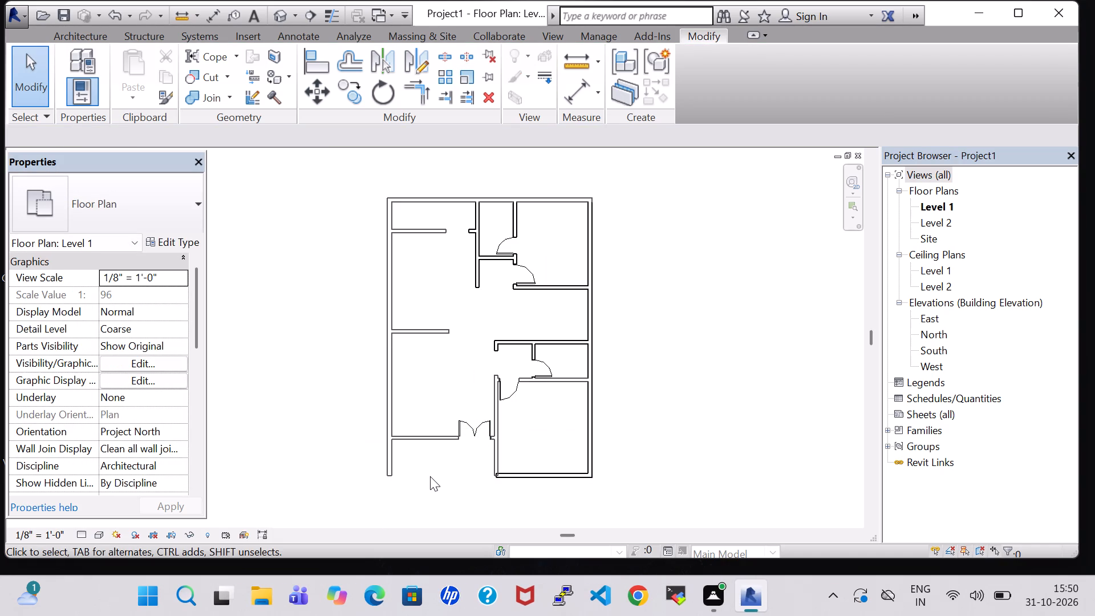
Split the west exterior wall with a 1" gap near the southwest room's north wall.
left_click(469, 49)
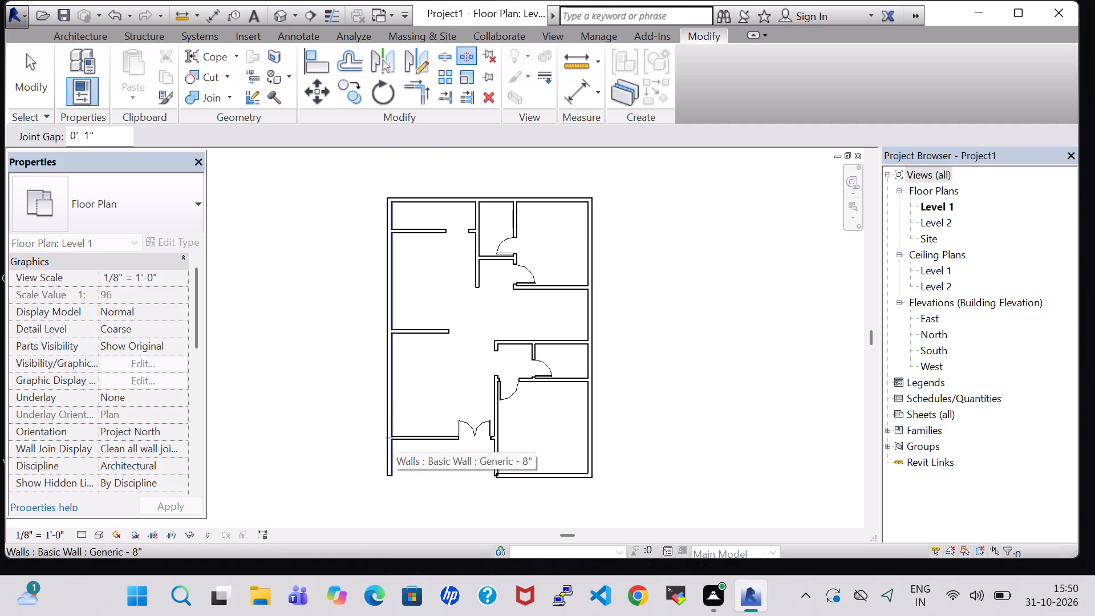
left_click(393, 442)
key("Escape")
key("Escape")
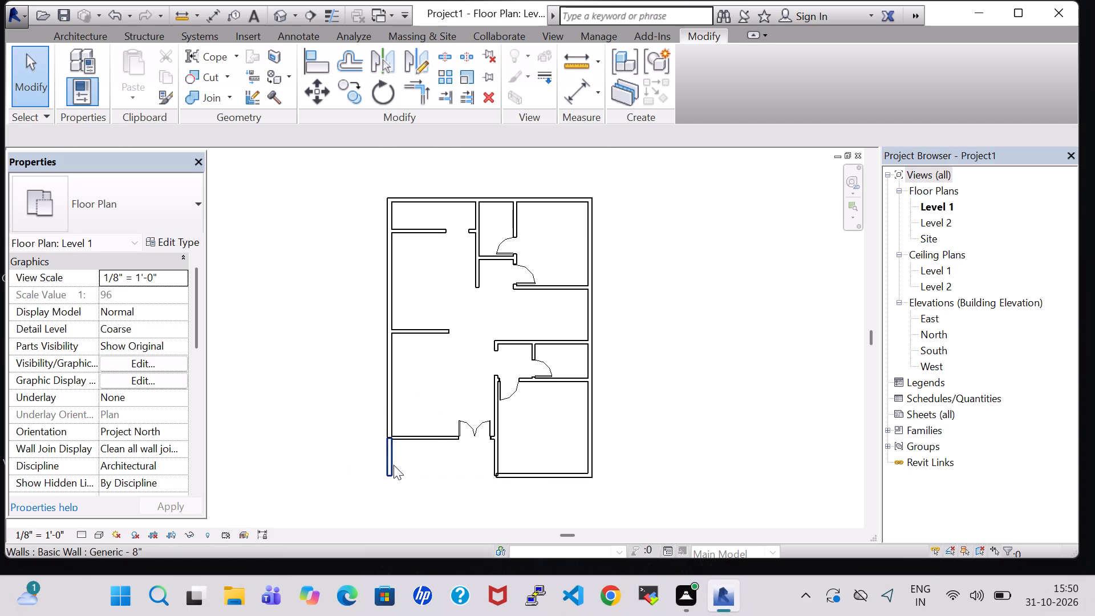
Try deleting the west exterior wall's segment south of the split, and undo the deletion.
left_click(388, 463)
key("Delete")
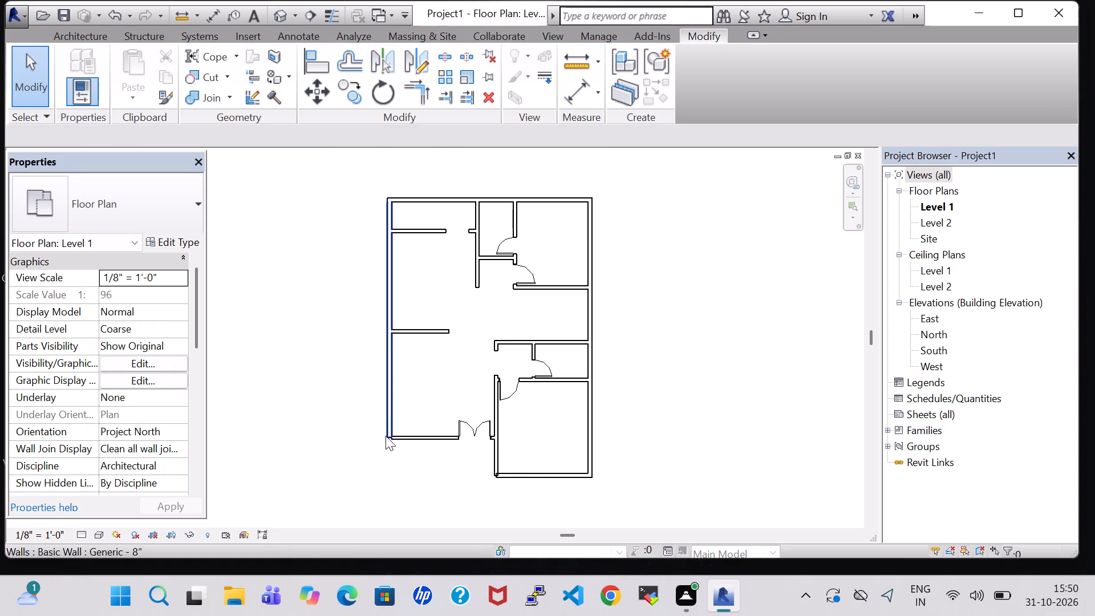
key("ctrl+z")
Nudge the south end of the west exterior wall's north segment down to the south face of the southwest room's north wall.
scroll(384, 439, "up", 5)
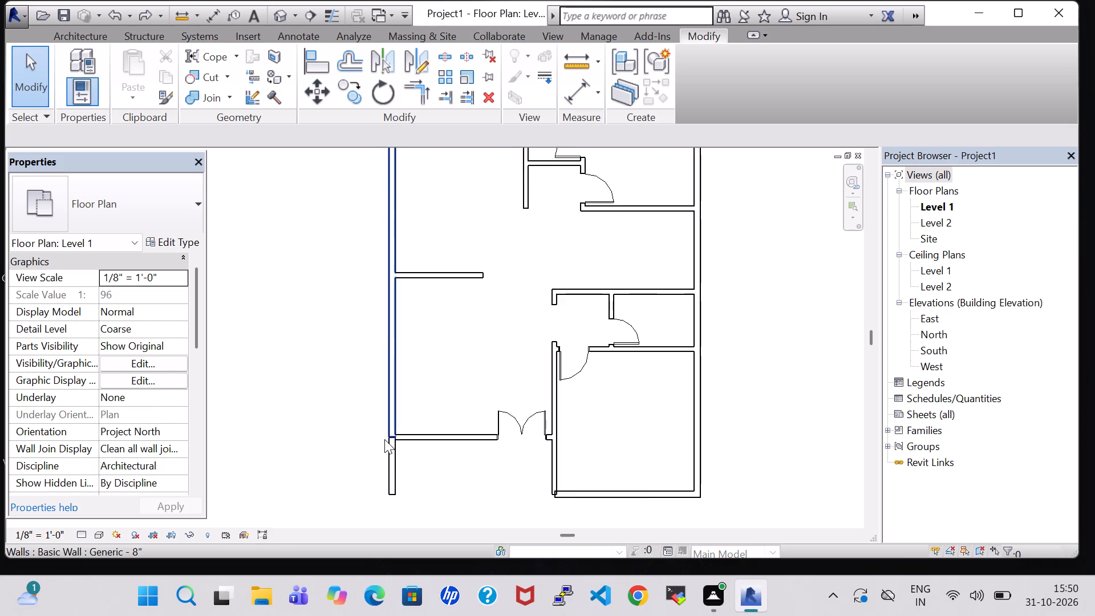
scroll(384, 439, "up", 3)
left_click(446, 378)
left_click(404, 430)
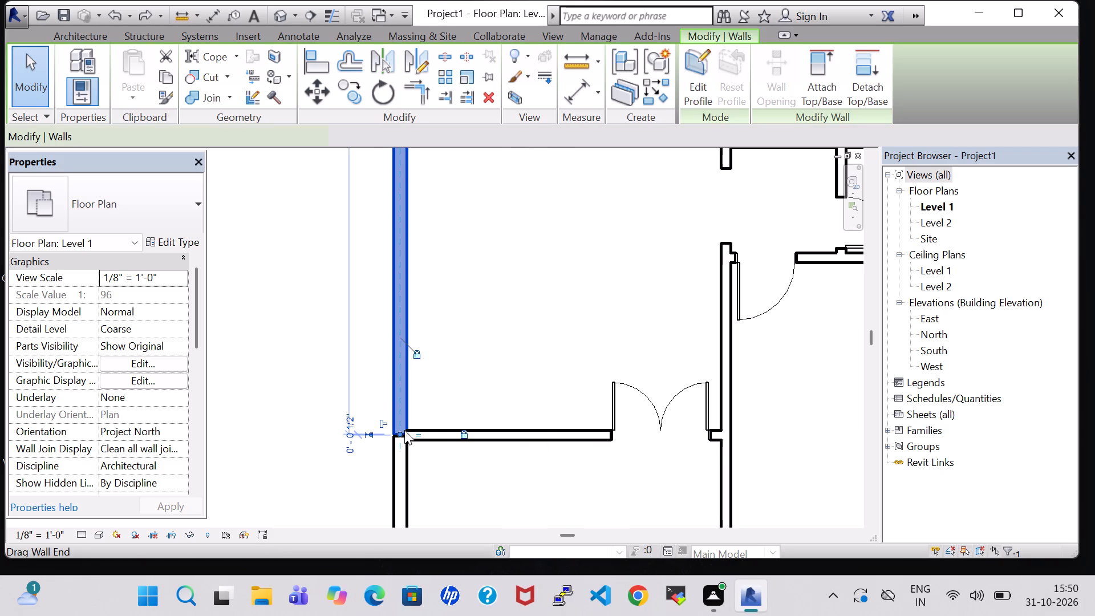
key("Down")
key("Down")
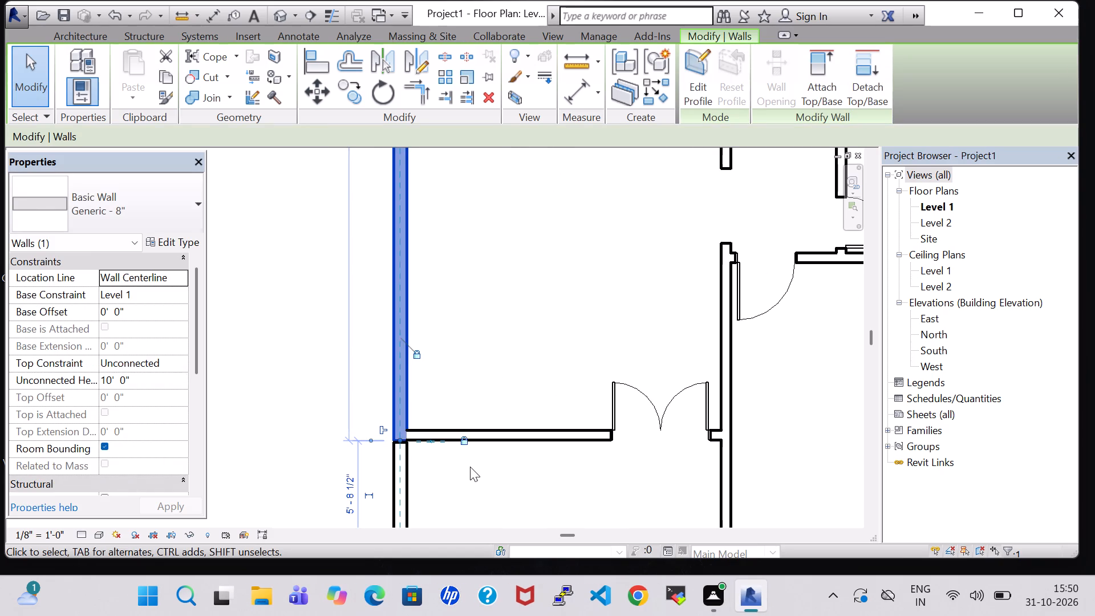
Delete the west exterior wall's segment south of the split.
left_click(470, 467)
left_click(409, 467)
key("Delete")
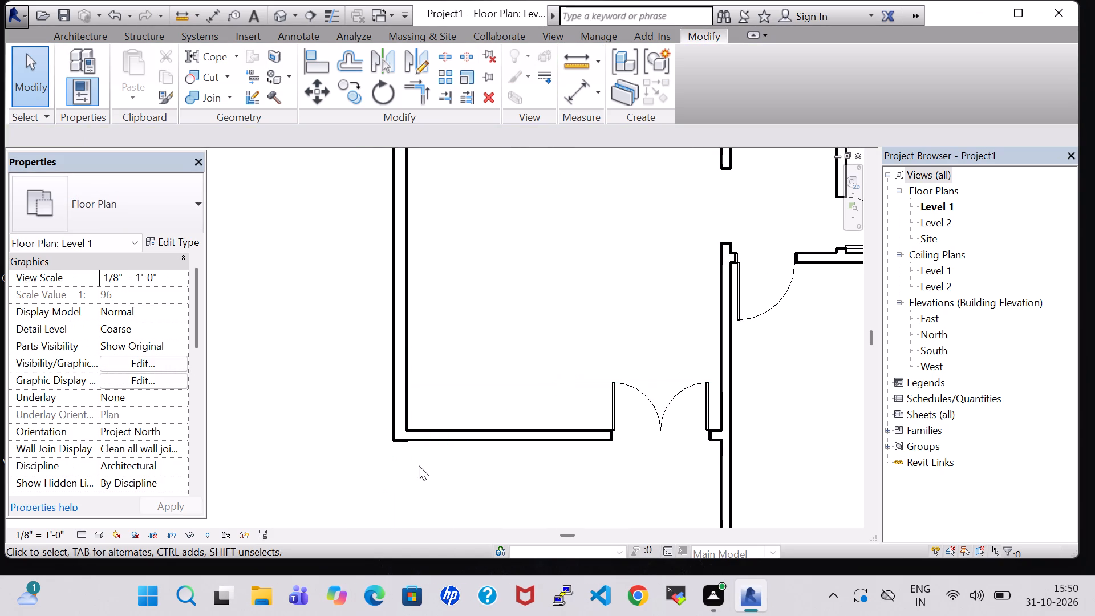
left_click(427, 460)
Nudge the south exterior wall of the southeast room one increment west, toward the long vertical partition.
scroll(427, 460, "down", 6)
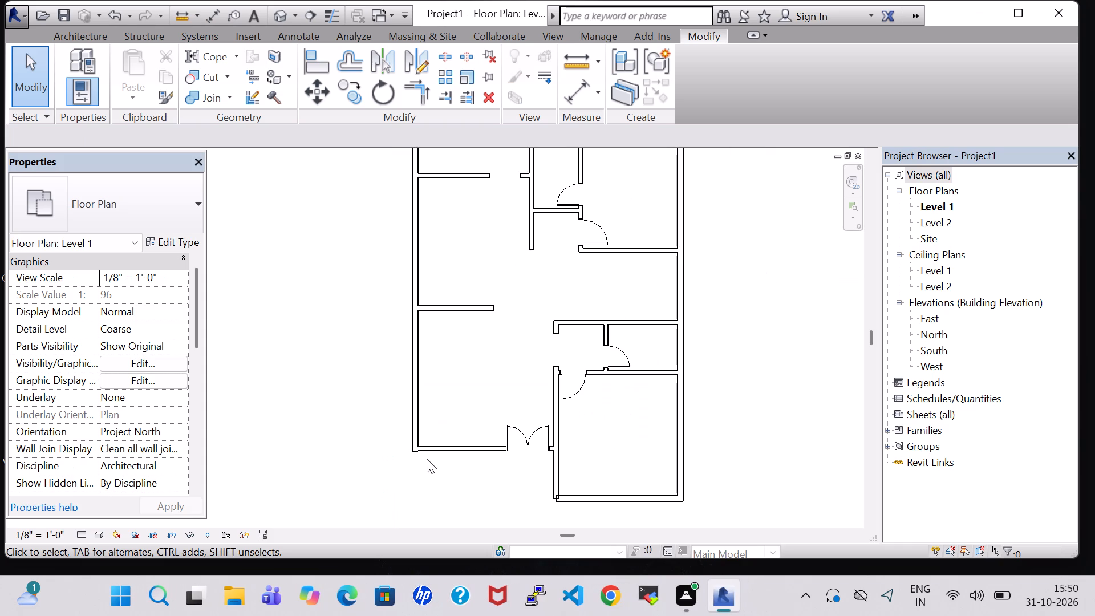
middle_click_drag(427, 459, 410, 459)
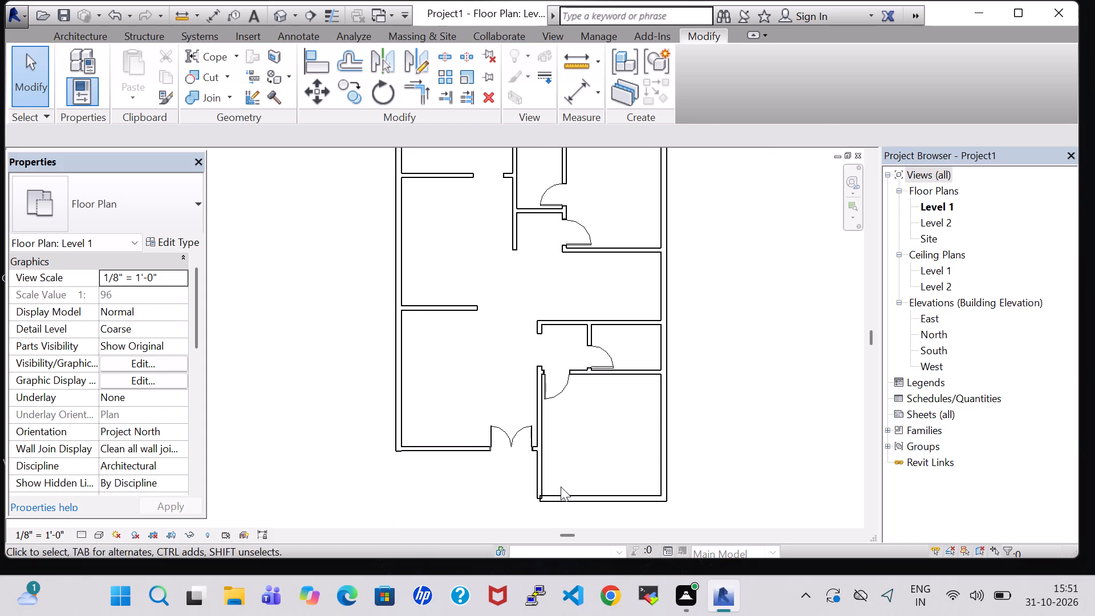
left_click(560, 501)
key("Left")
left_click(749, 434)
Nudge the INNER 6" partition on the southeast room's west side one increment south into the south exterior wall.
scroll(522, 472, "up", 3)
left_click(549, 483)
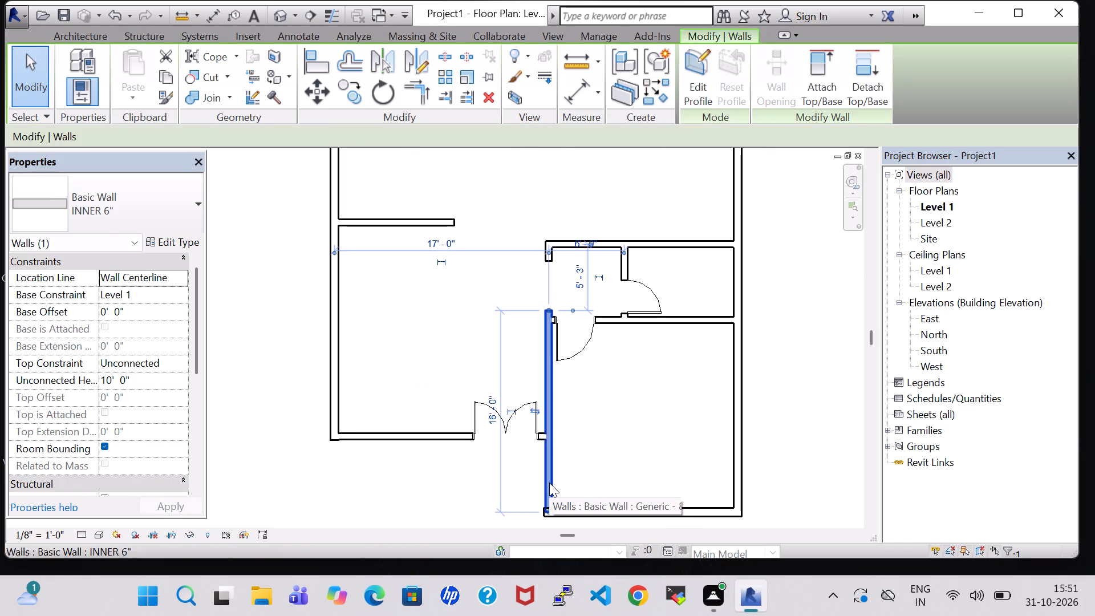
key("Down")
left_click(588, 475)
scroll(588, 475, "down", 1)
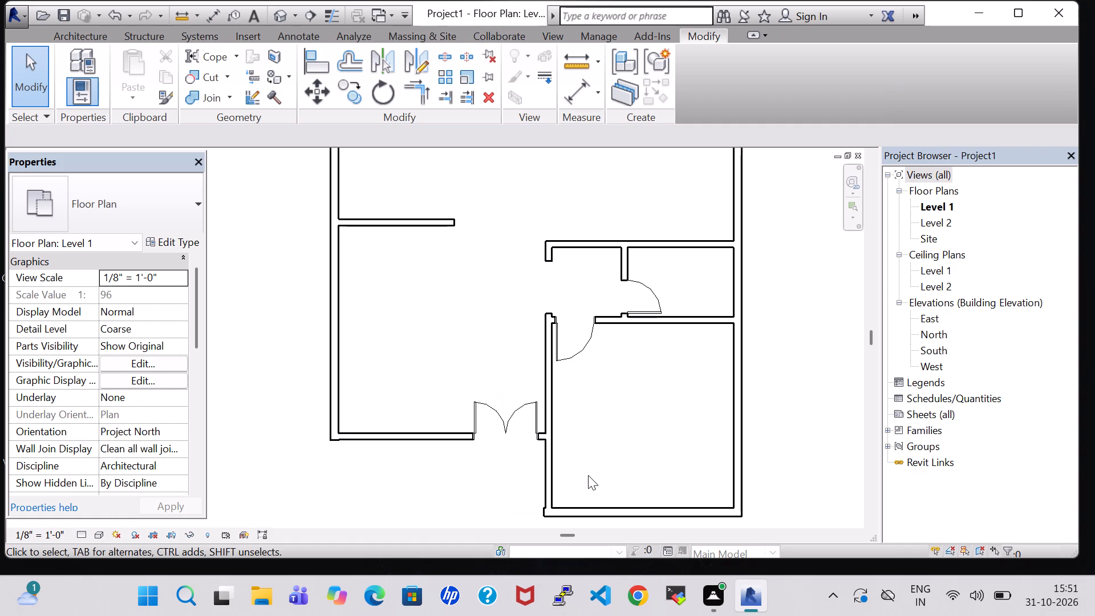
scroll(588, 475, "down", 2)
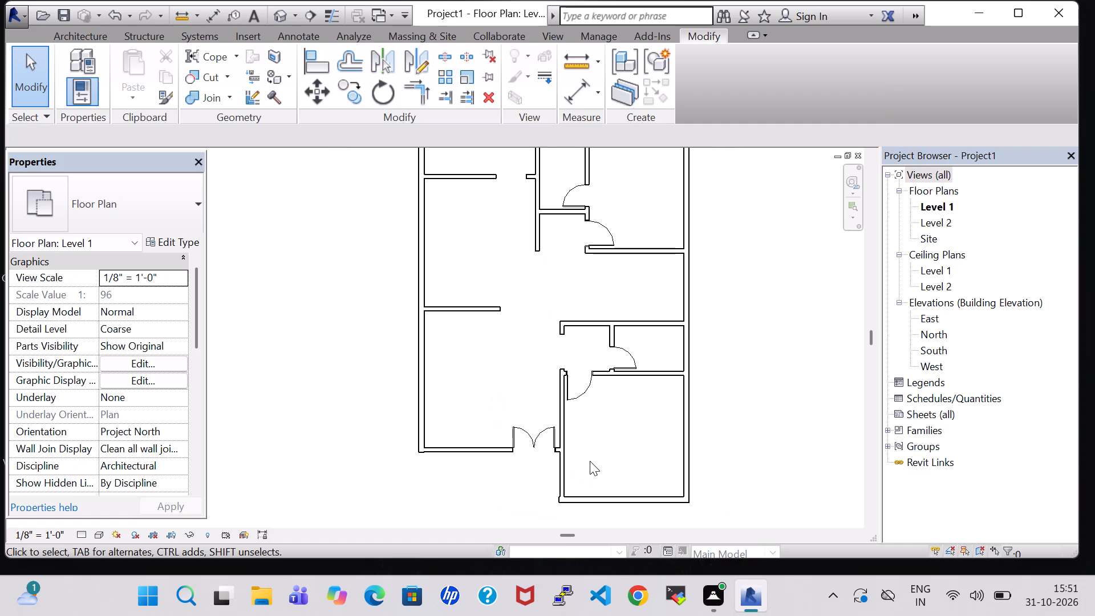
scroll(590, 461, "down", 1)
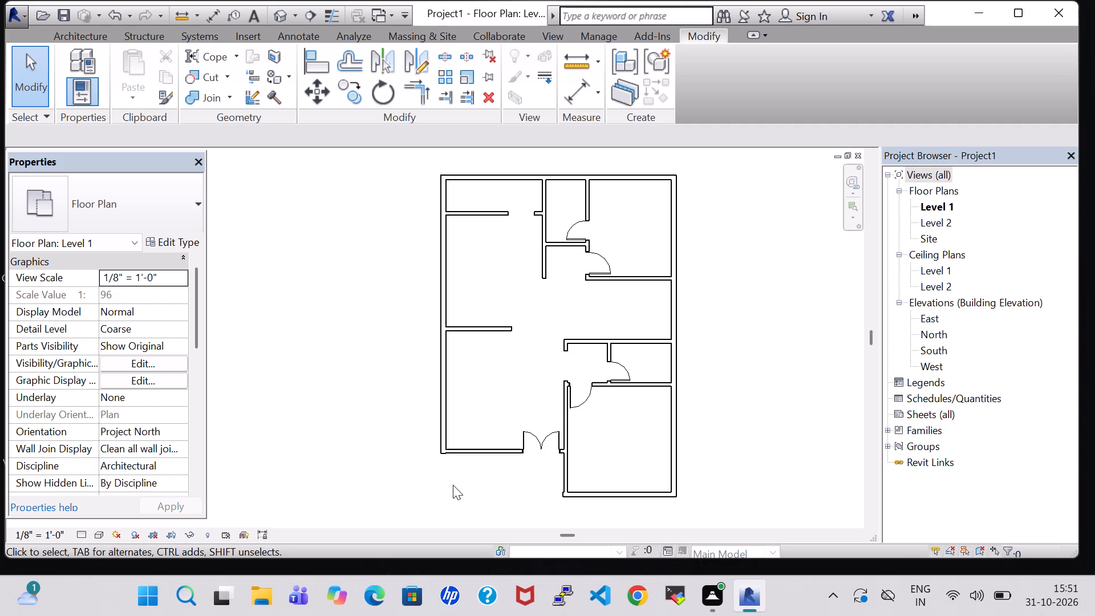
Start placing windows and load the Casement Dbl with Trim family from the US Imperial Windows folder.
left_click(770, 390)
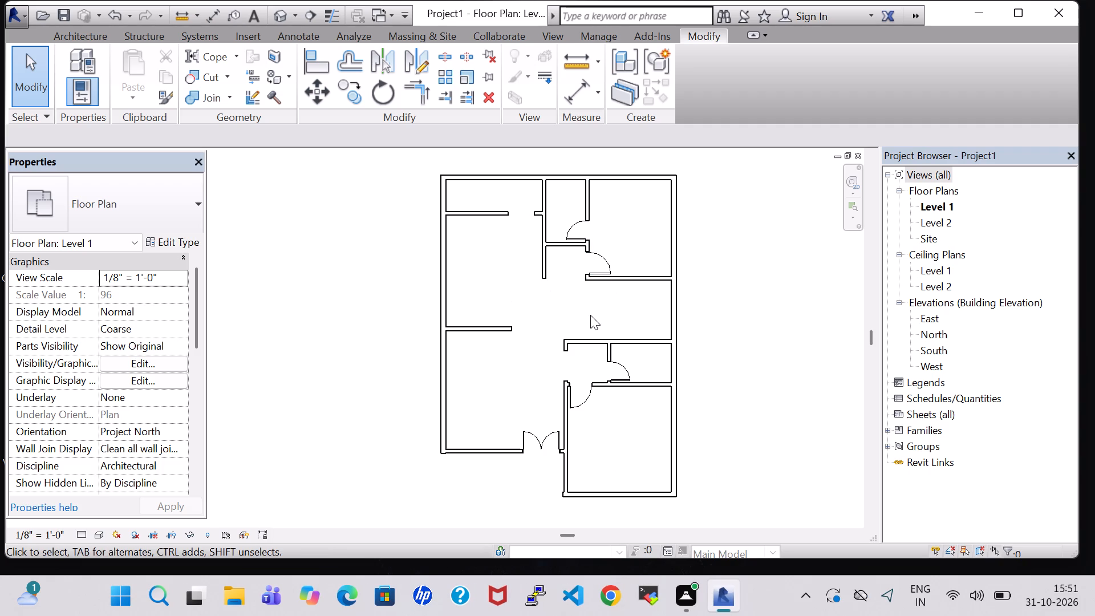
middle_click_drag(485, 249, 517, 310)
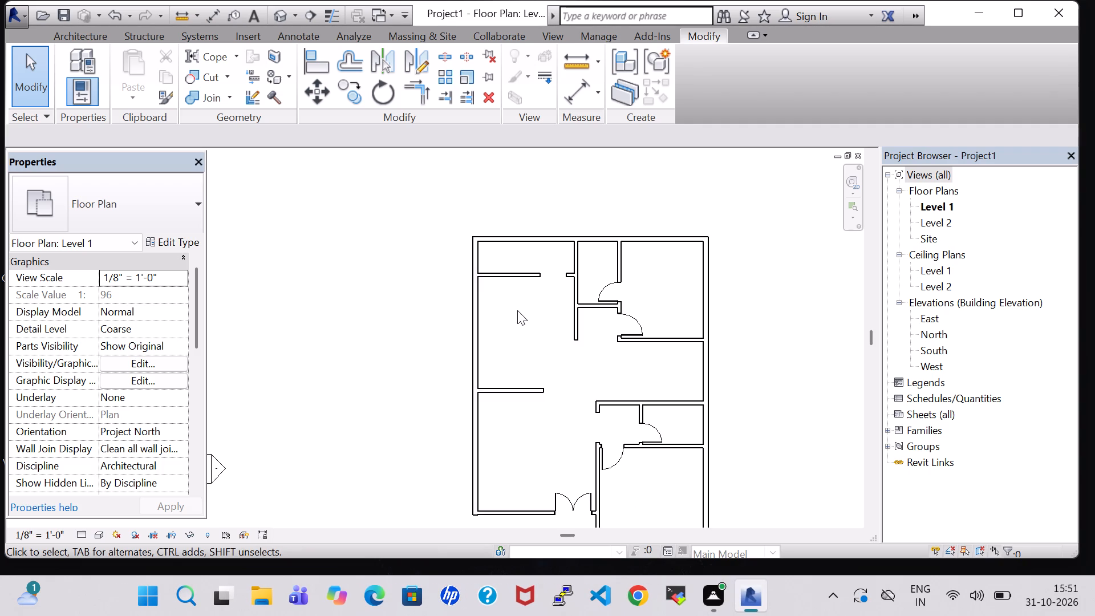
scroll(517, 310, "down", 2)
left_click(59, 38)
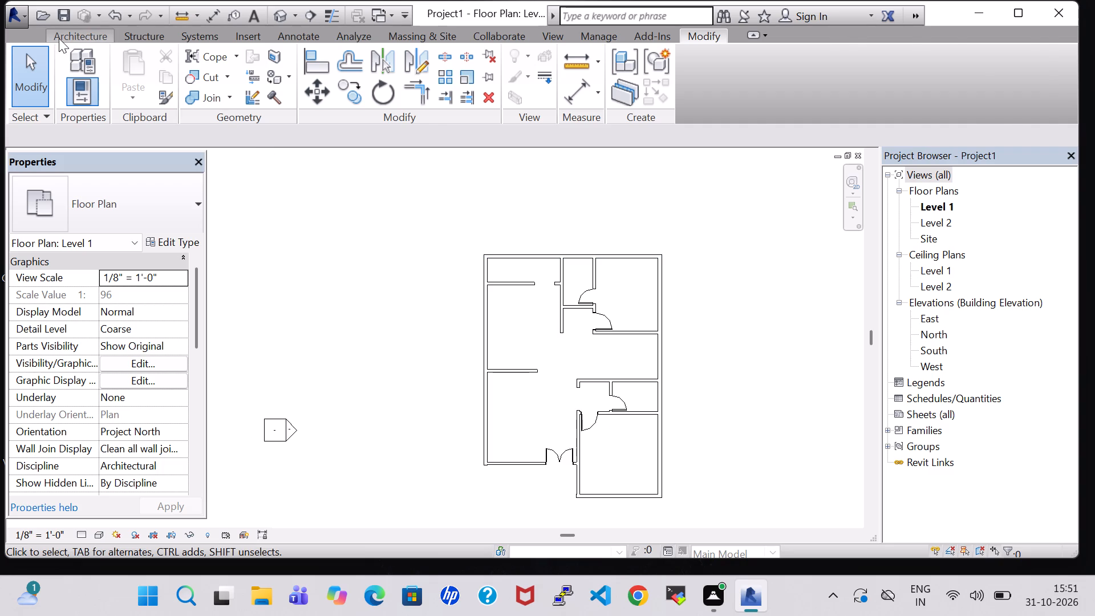
left_click(158, 62)
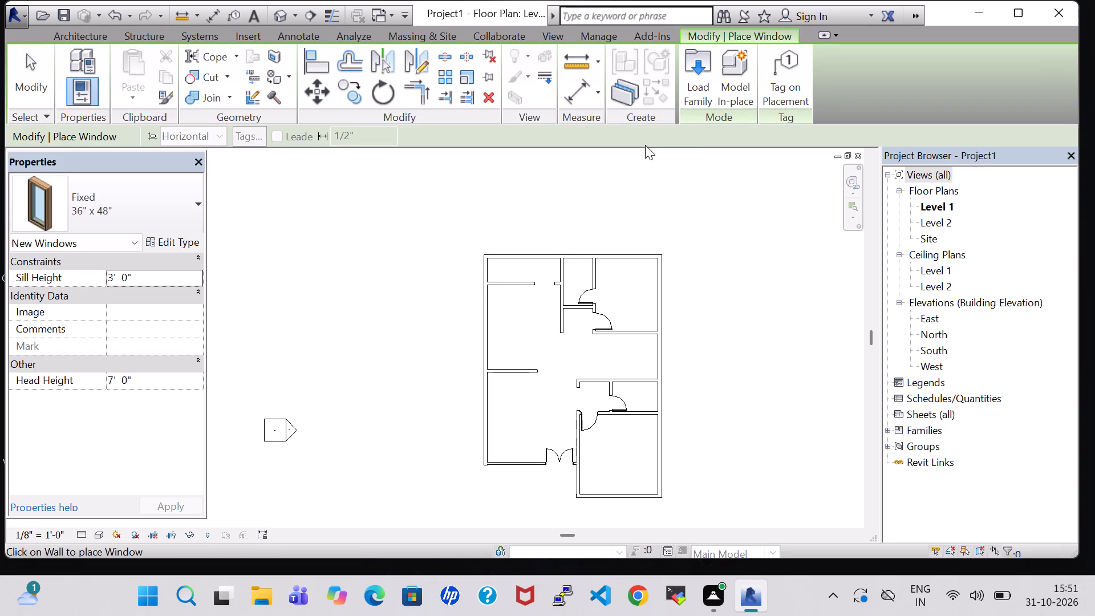
left_click(705, 91)
left_click(646, 382)
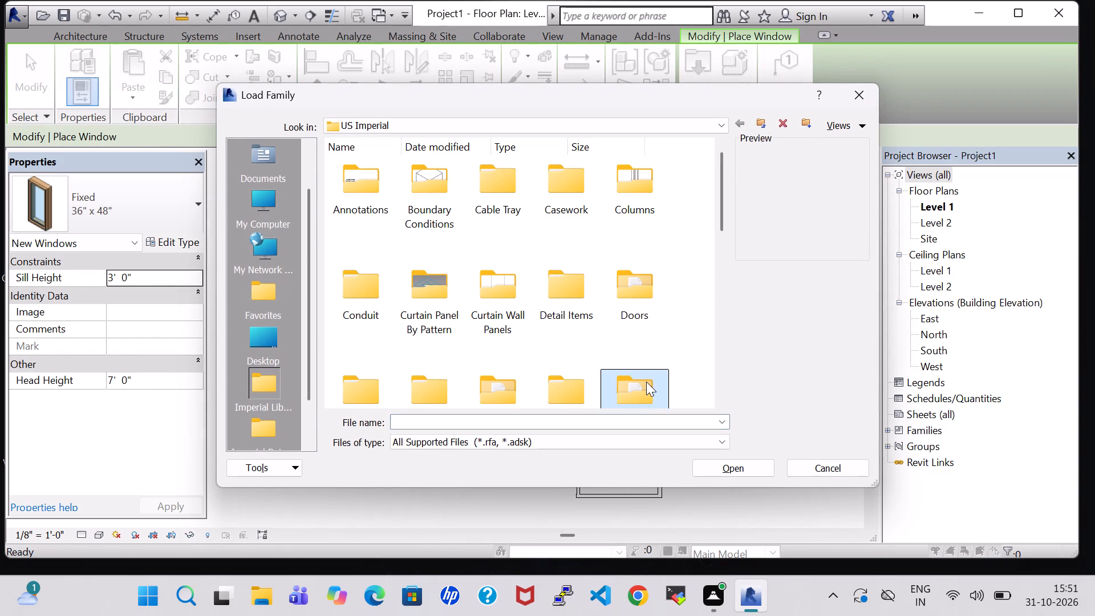
key("w")
double_click(488, 354)
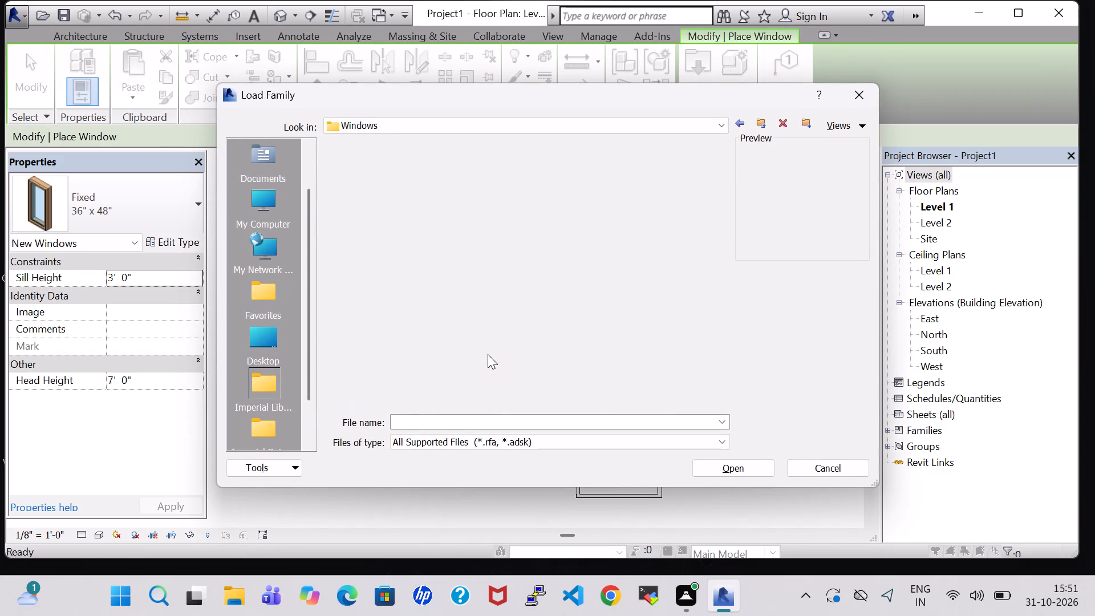
left_click(573, 186)
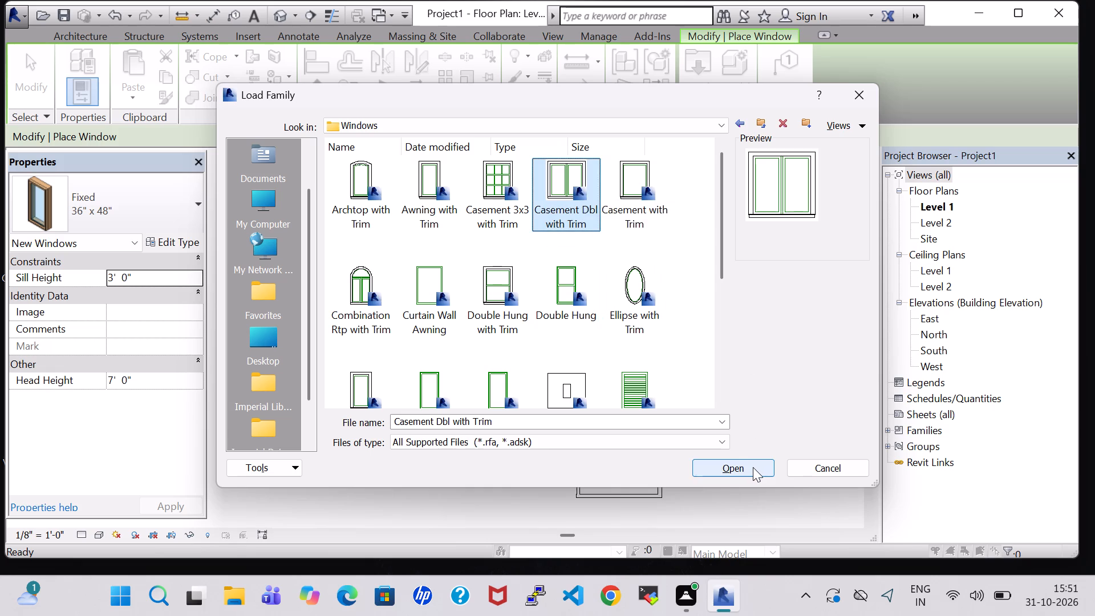
double_click(753, 469)
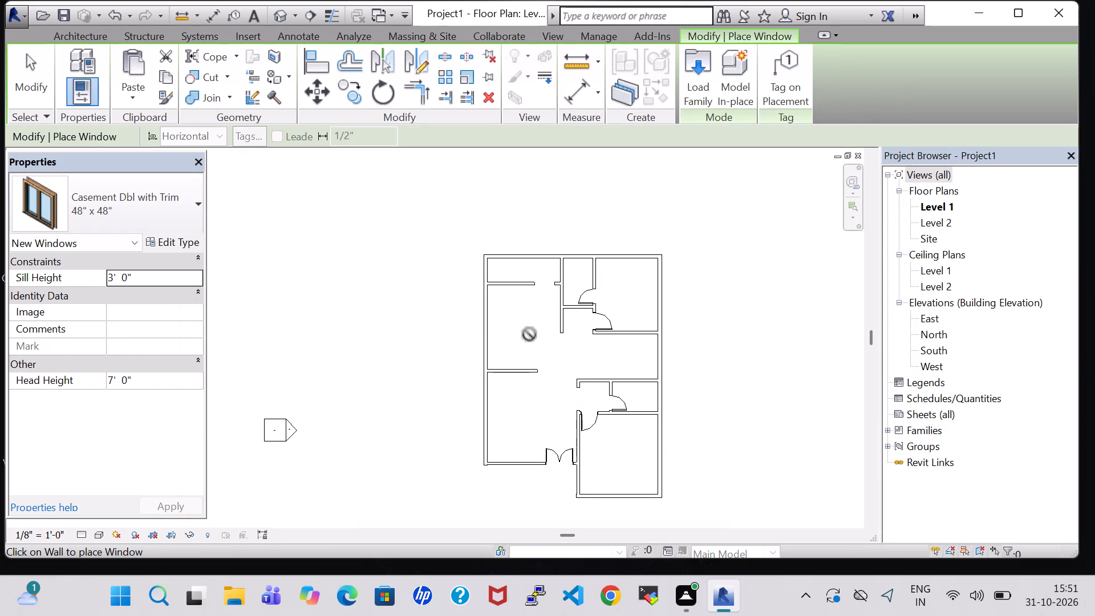
Place three 48" x 48" double casement windows on the west exterior wall: two about 8'-0" apart between the partitions, one in the southwest room.
scroll(480, 319, "up", 4)
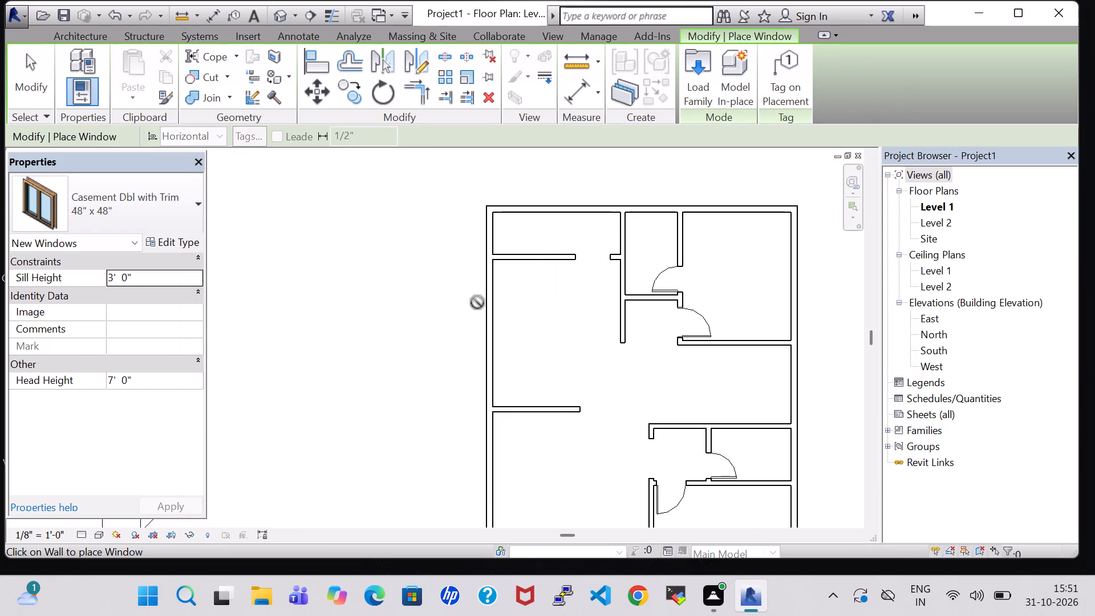
left_click(488, 294)
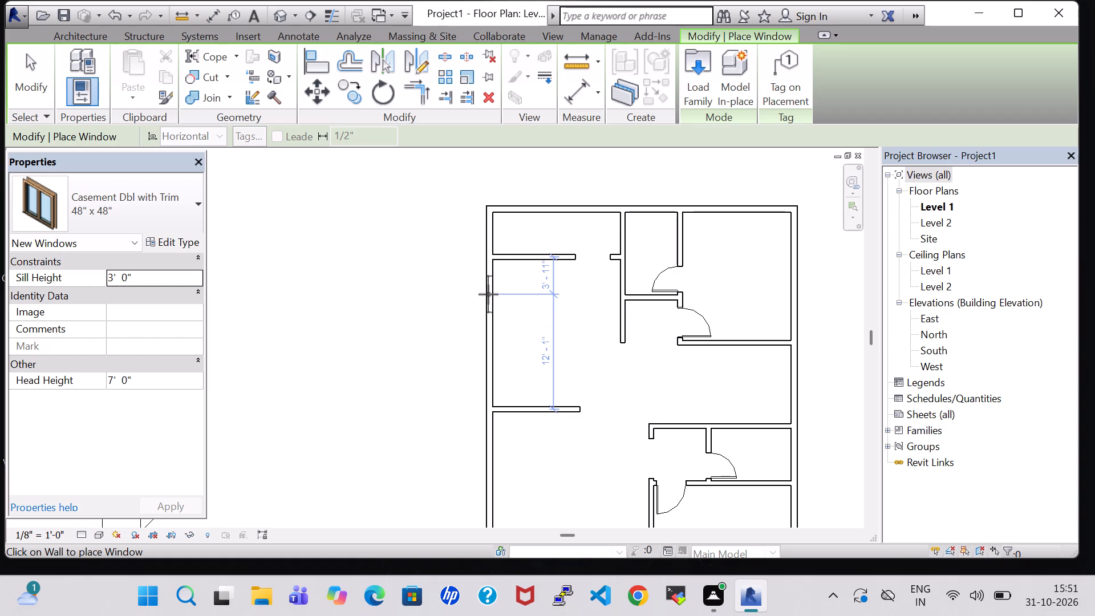
left_click(484, 370)
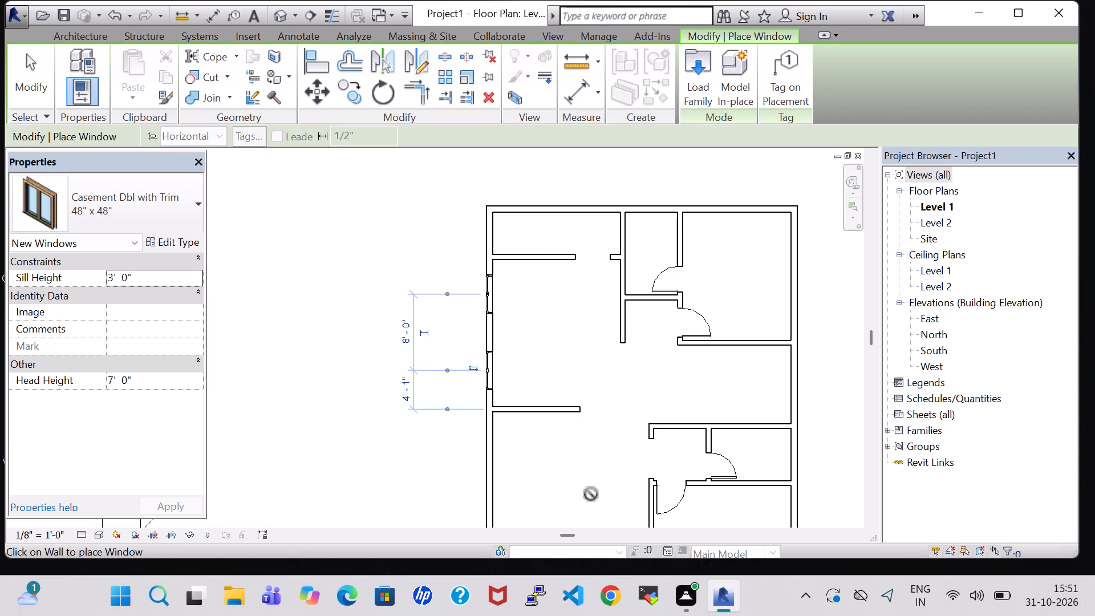
middle_click_drag(603, 505, 630, 314)
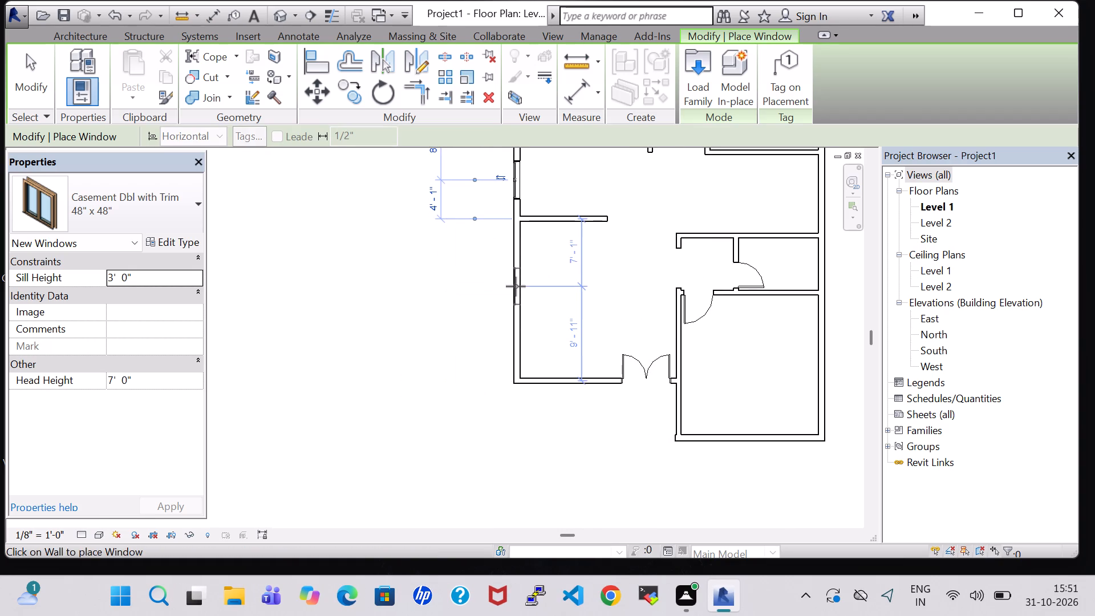
left_click(516, 286)
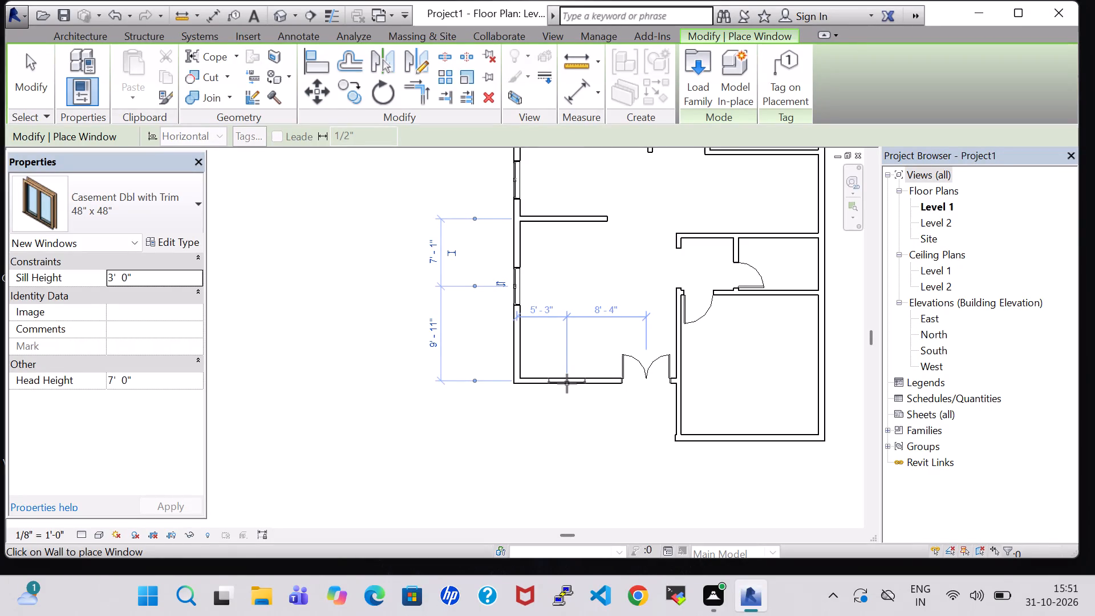
Place 48" x 48" double casement windows on the southwest room's south wall, about 5'-3" from the west wall, and centered on the southeast room's south wall.
left_click(567, 383)
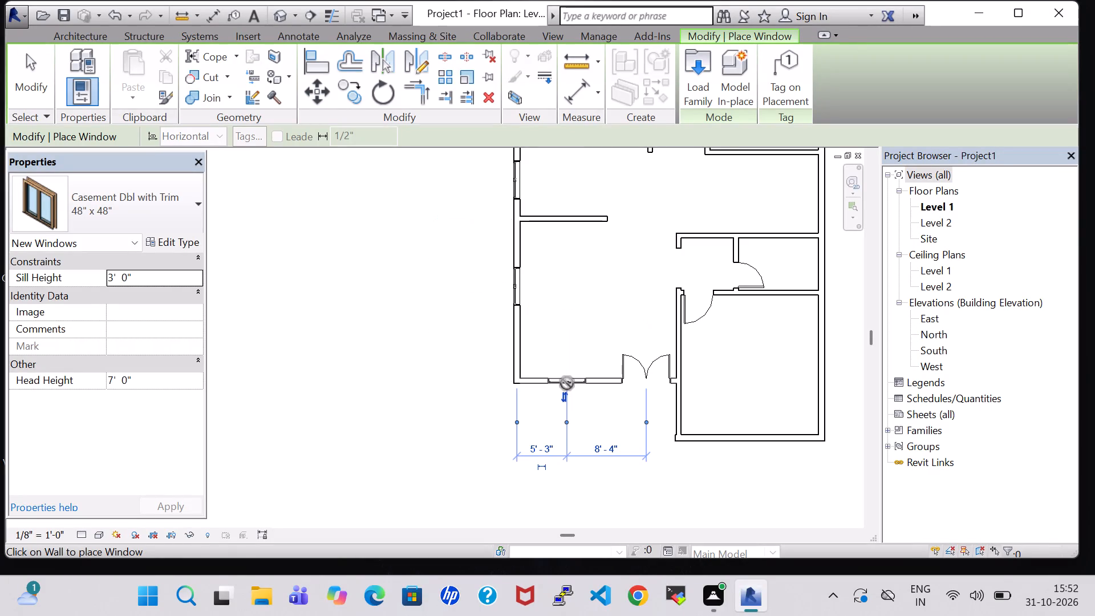
left_click(750, 446)
Place three 48" x 48" double casement windows on the east exterior wall, one each in the southeast, middle and northeast rooms.
left_click(829, 350)
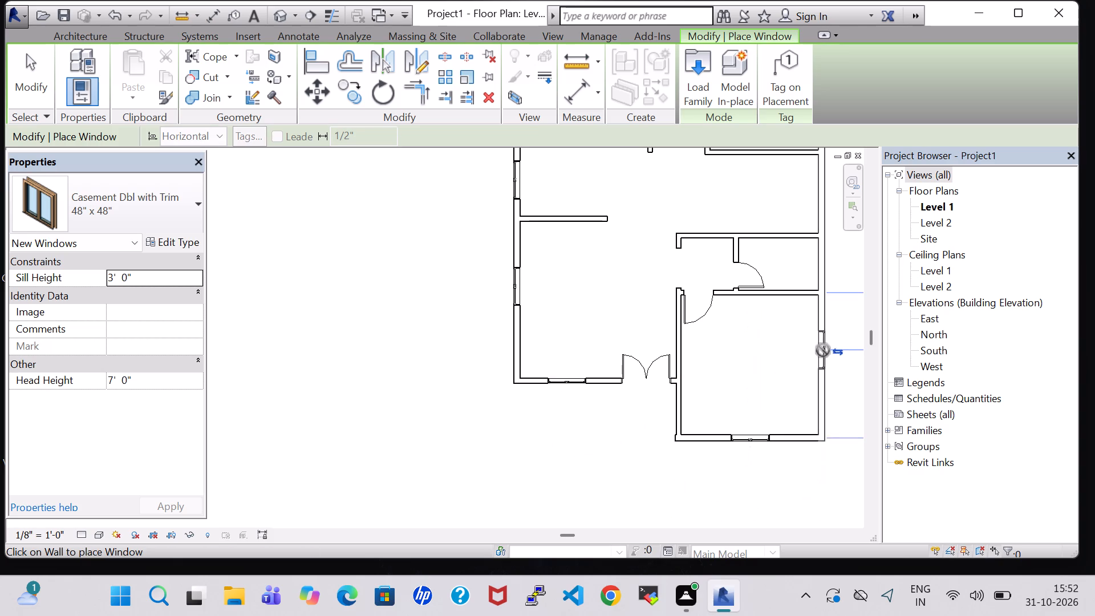
middle_click_drag(763, 363, 679, 549)
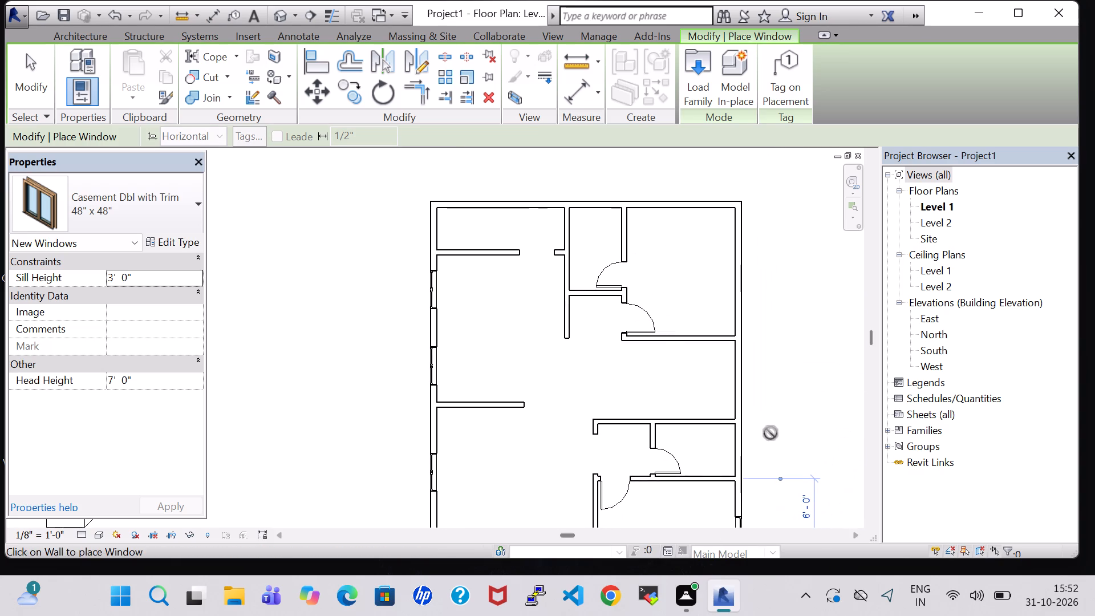
left_click(746, 380)
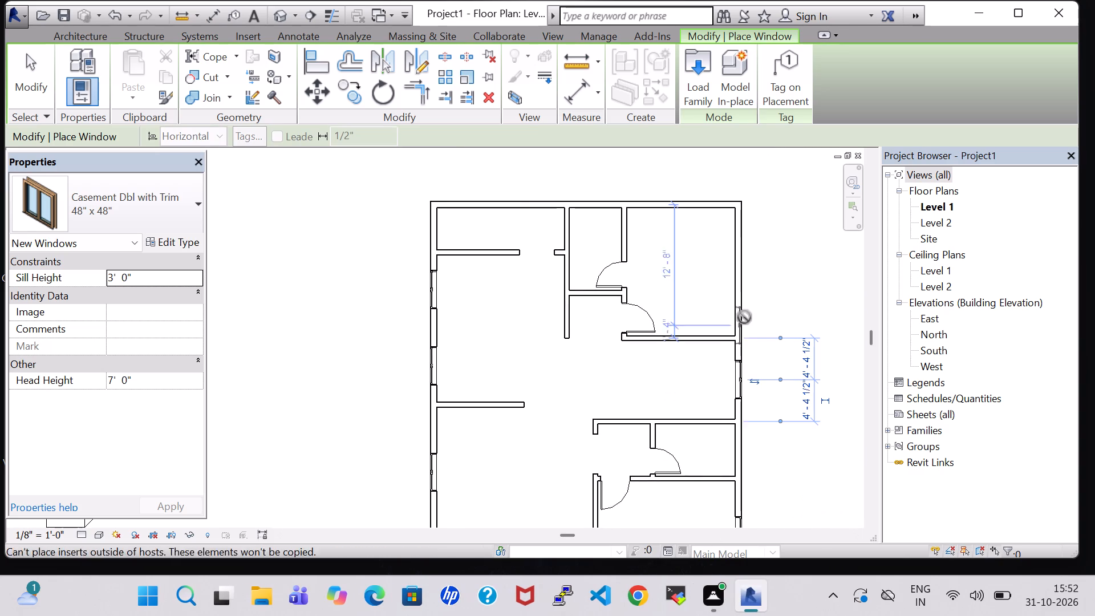
left_click(745, 265)
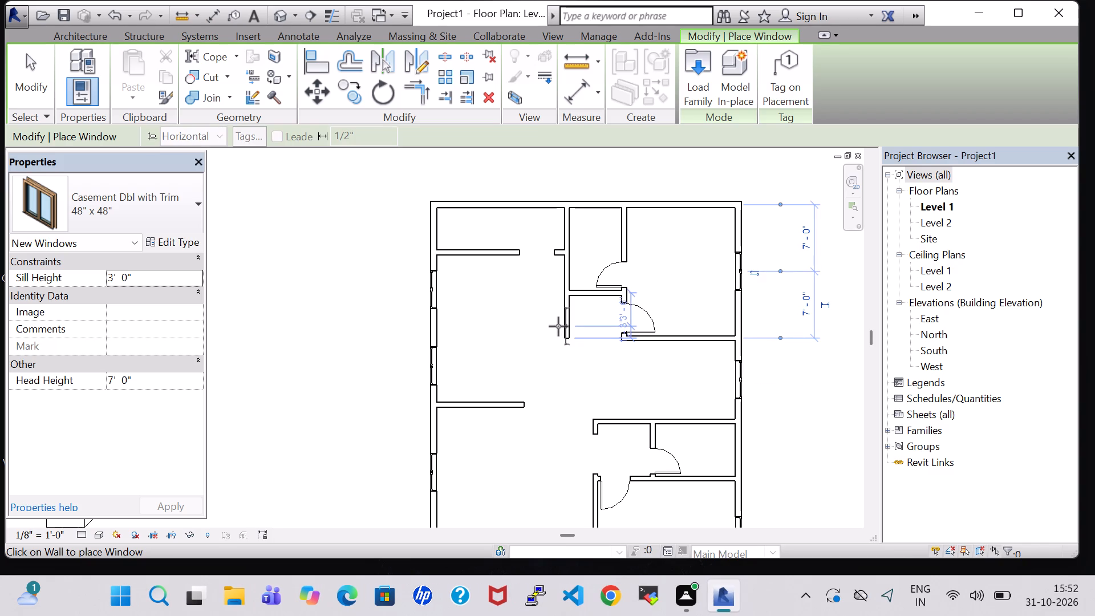
key("Escape")
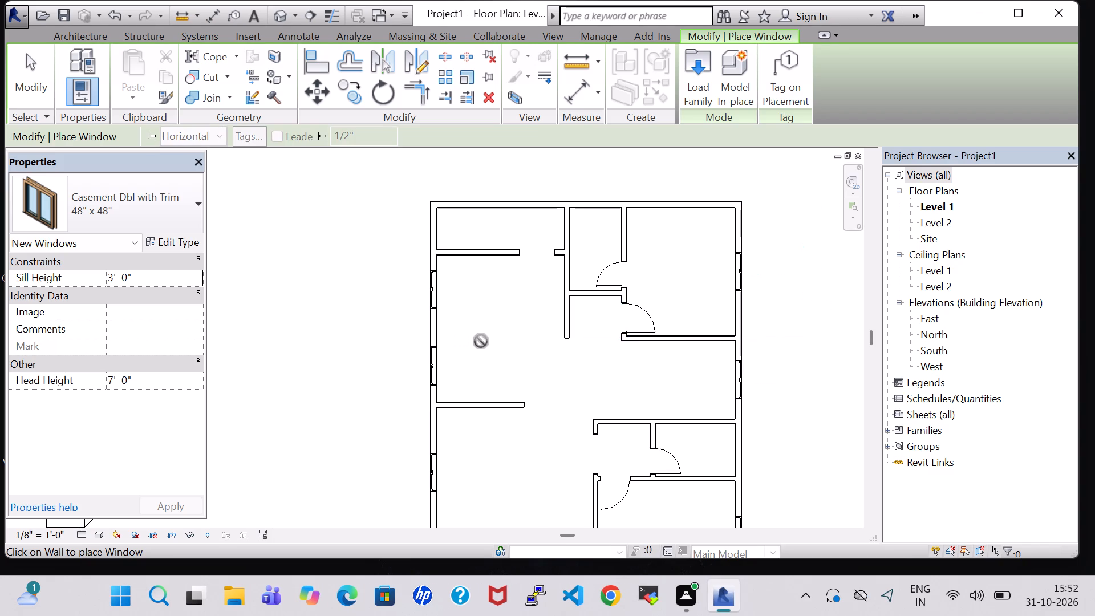
key("Escape")
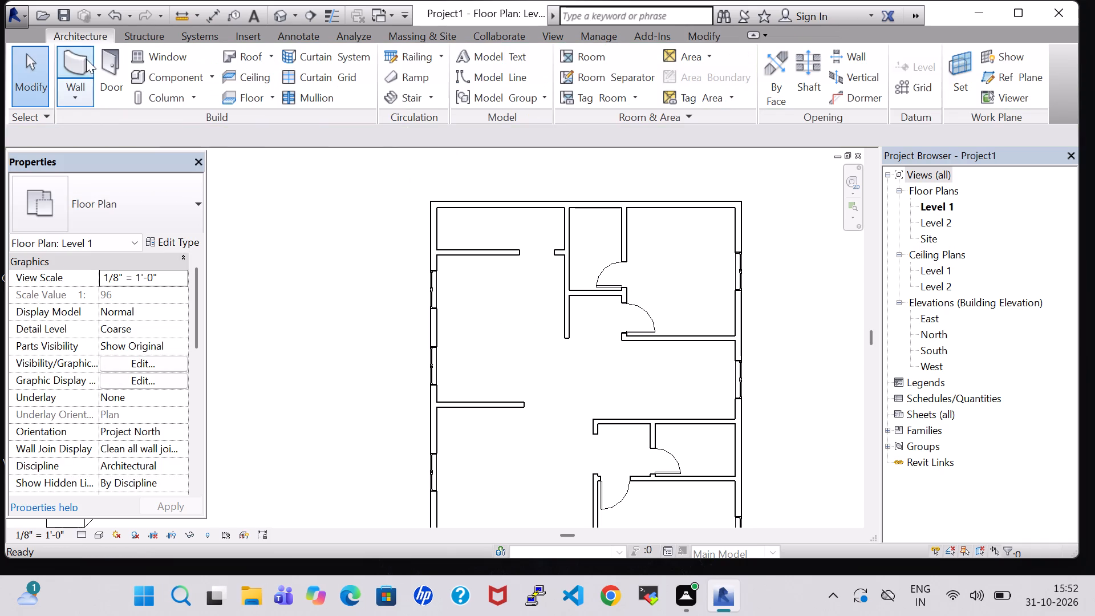
Restart window placement and load the Transom with Trim family from the US Imperial Windows folder.
left_click(155, 58)
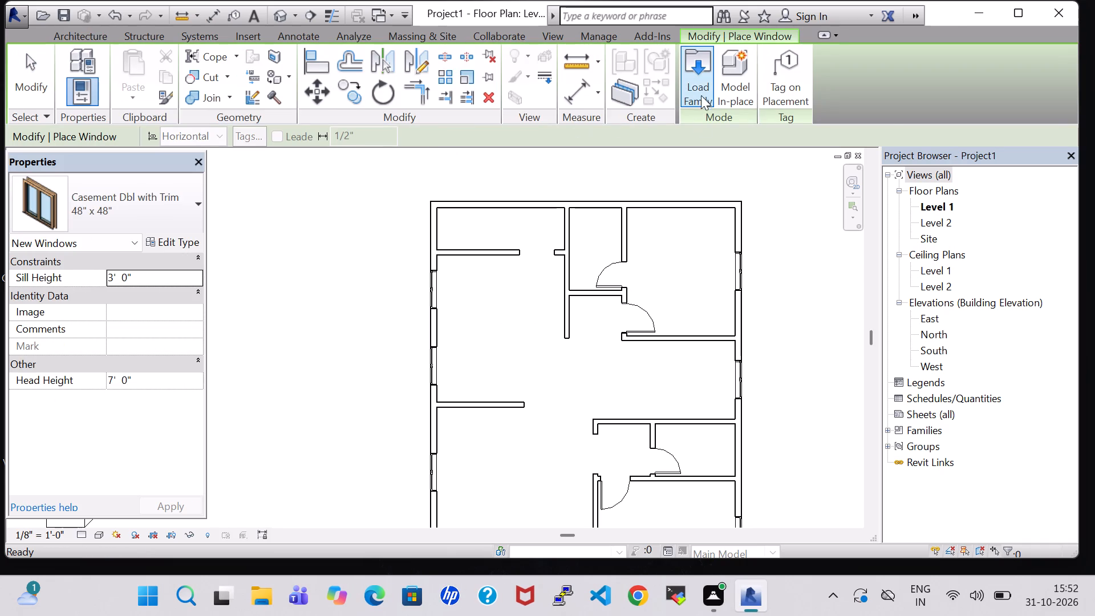
left_click(698, 88)
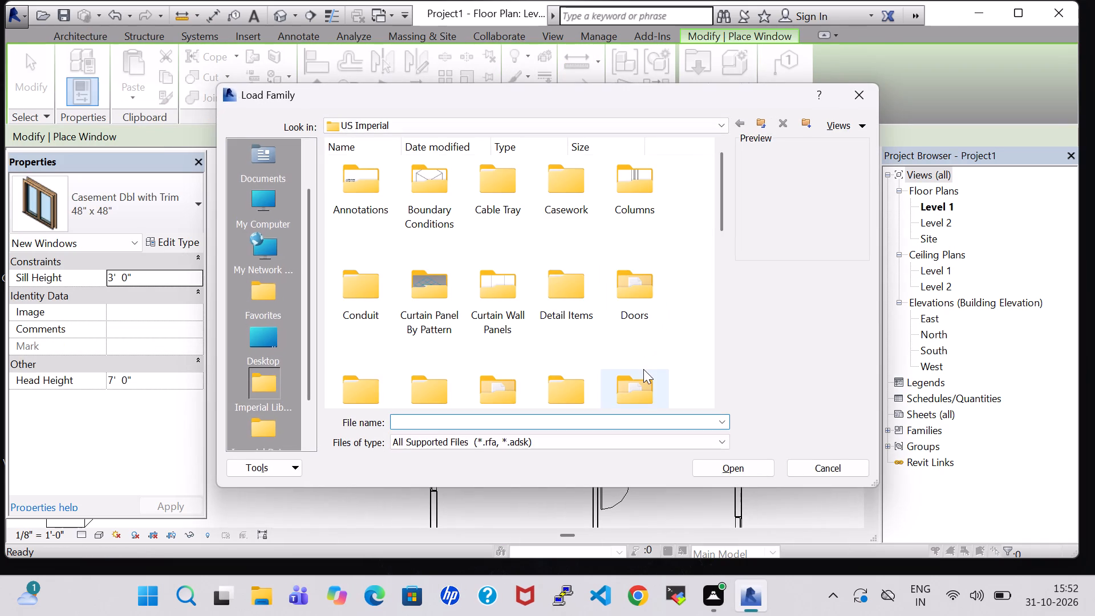
left_click(643, 369)
key("w")
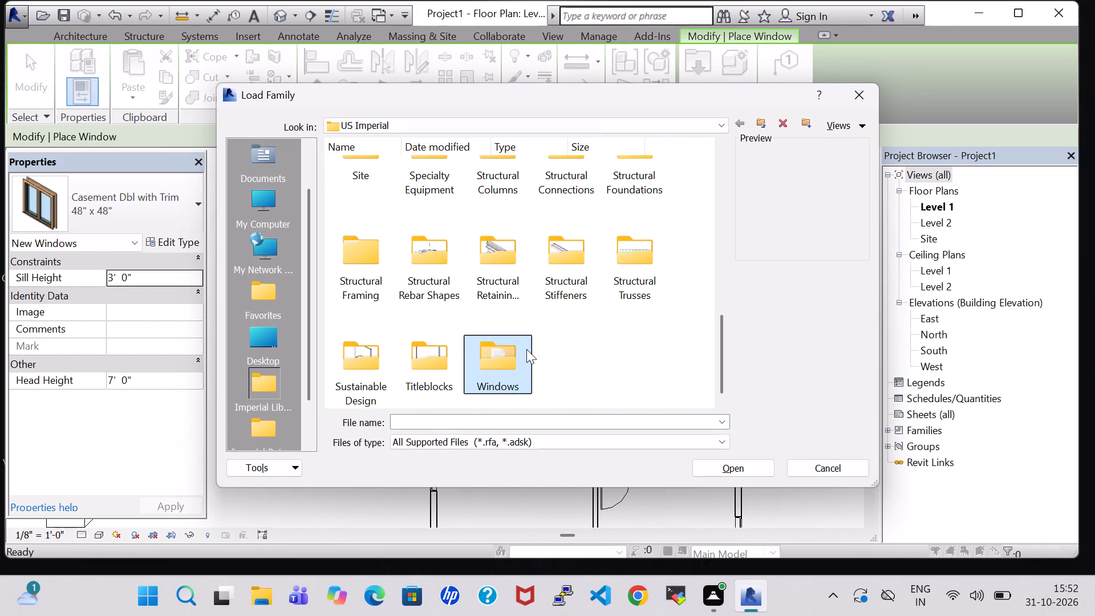
triple_click(519, 350)
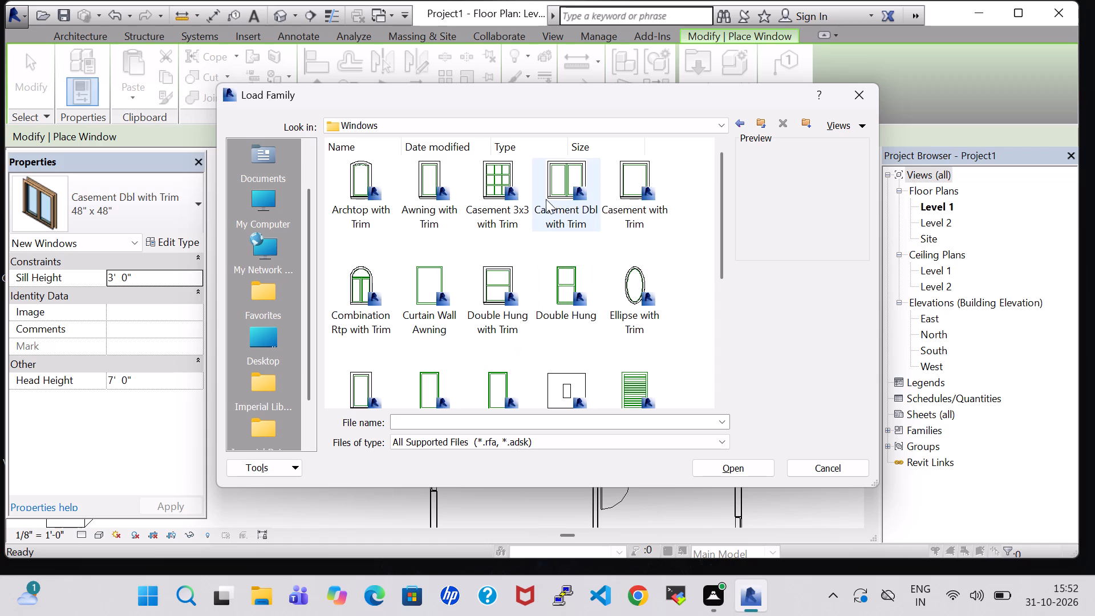
scroll(659, 277, "down", 4)
left_click(567, 237)
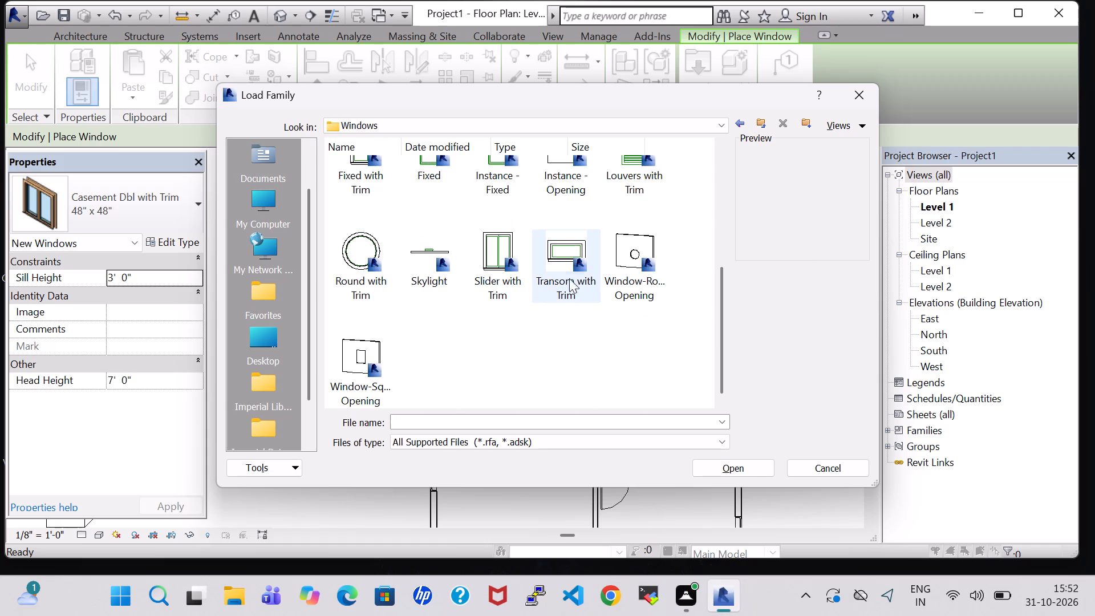
left_click(706, 460)
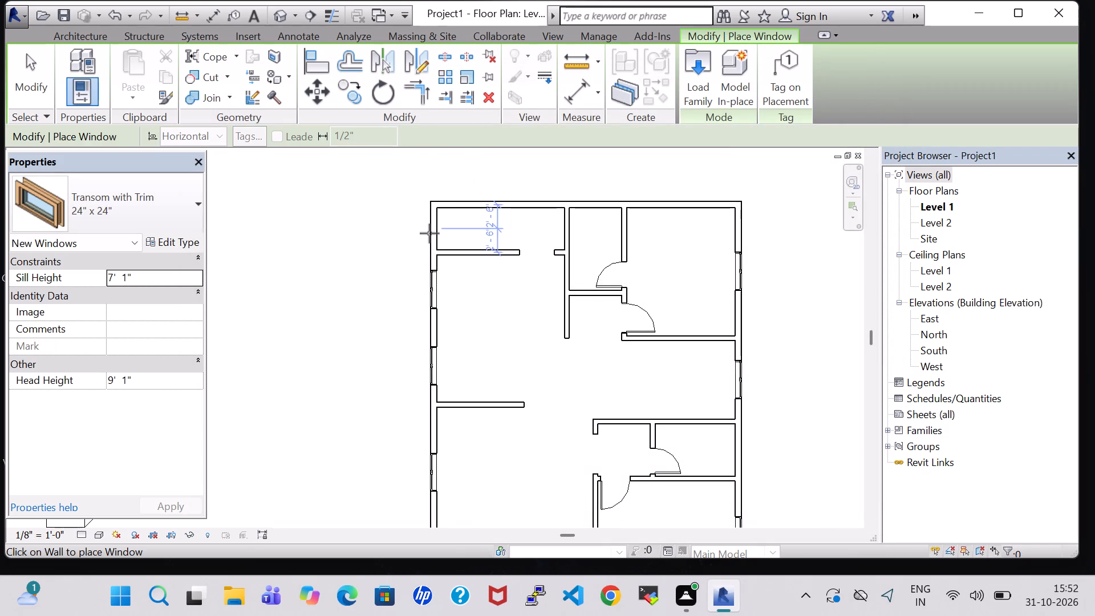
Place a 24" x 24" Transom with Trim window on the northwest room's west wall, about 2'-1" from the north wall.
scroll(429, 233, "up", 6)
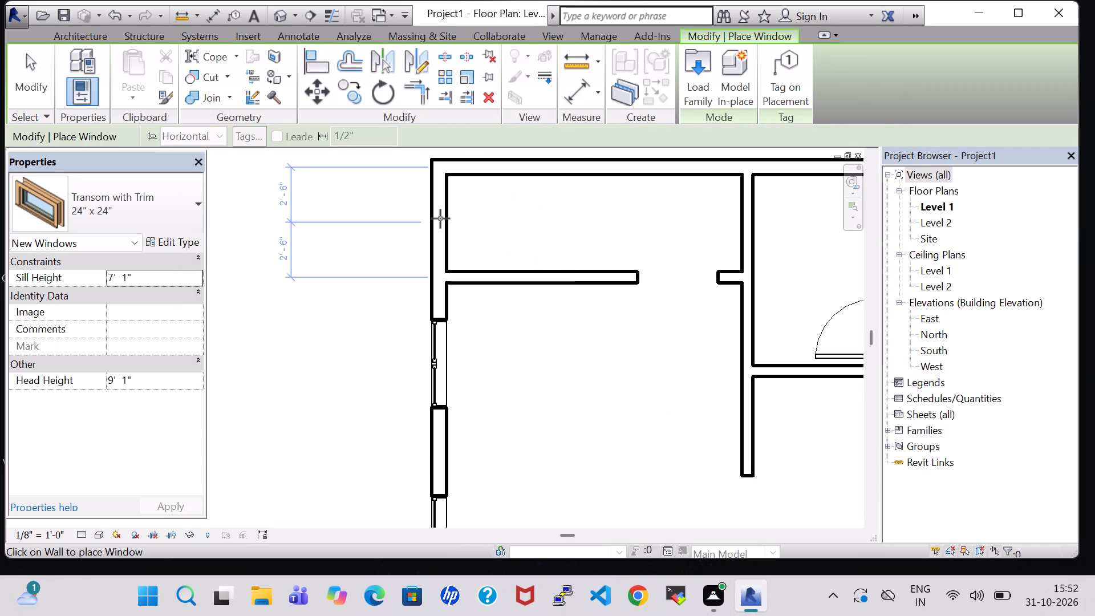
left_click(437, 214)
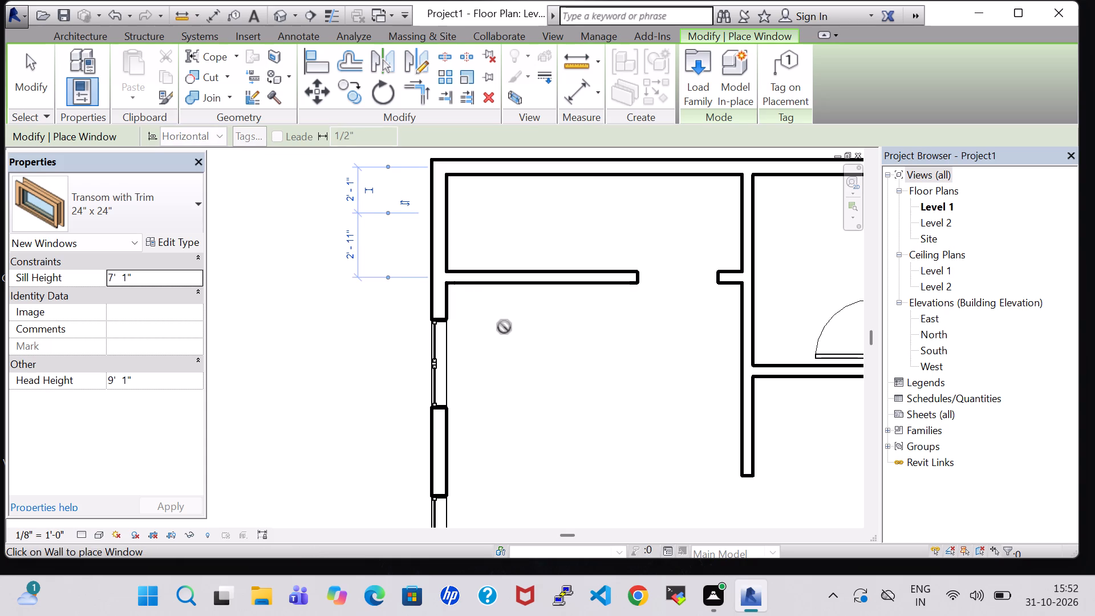
Place 24" x 24" transom windows centered on the small north room's north wall and the small east room's east wall.
middle_click_drag(767, 208, 551, 313)
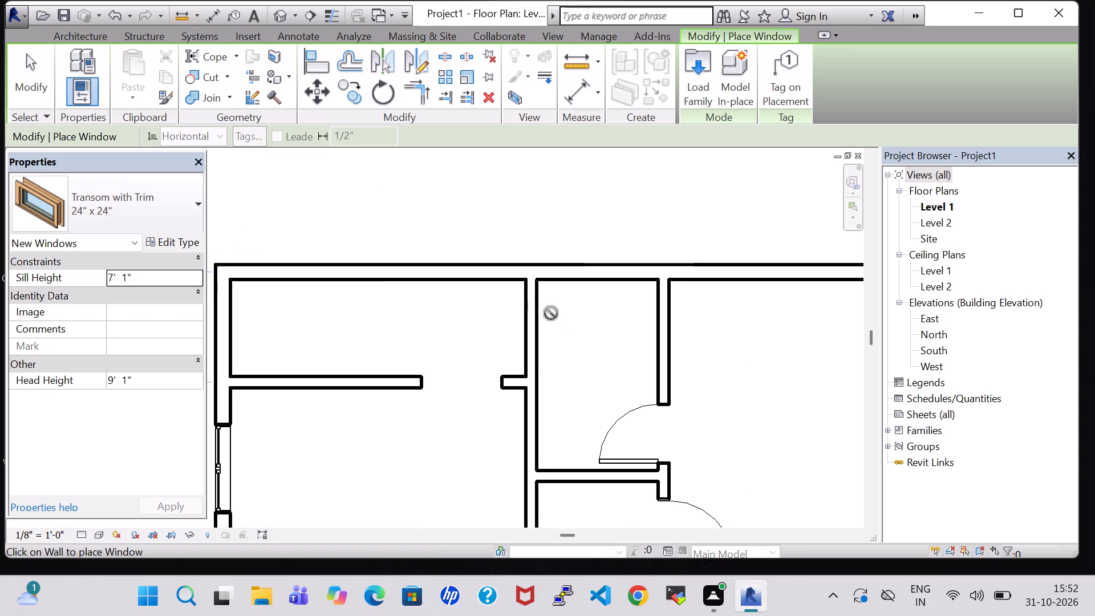
left_click(594, 273)
scroll(597, 359, "down", 3)
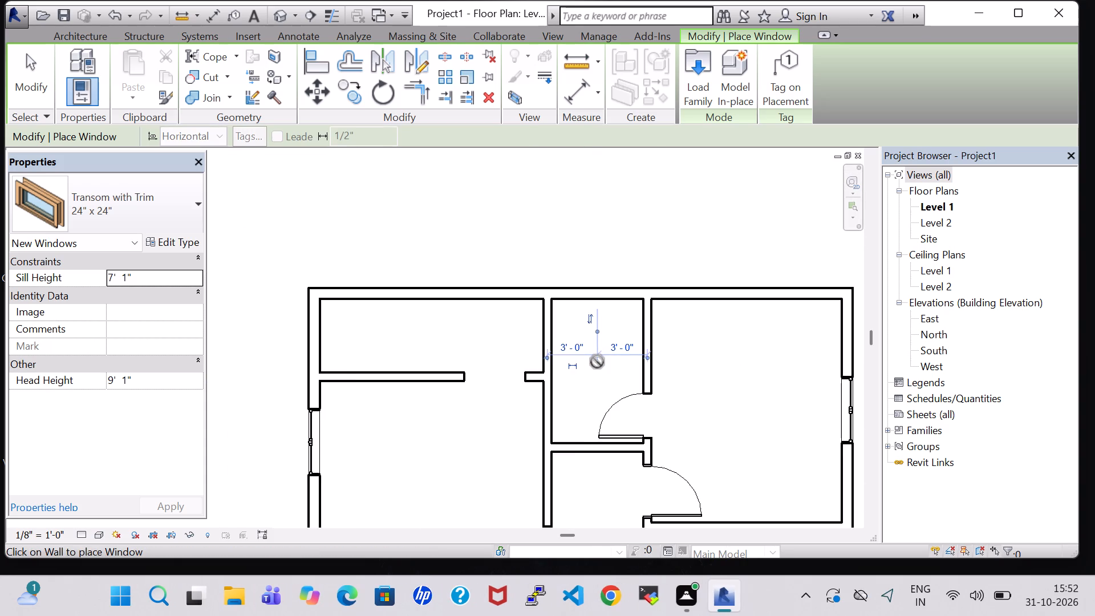
scroll(597, 362, "down", 3)
middle_click_drag(597, 362, 457, 216)
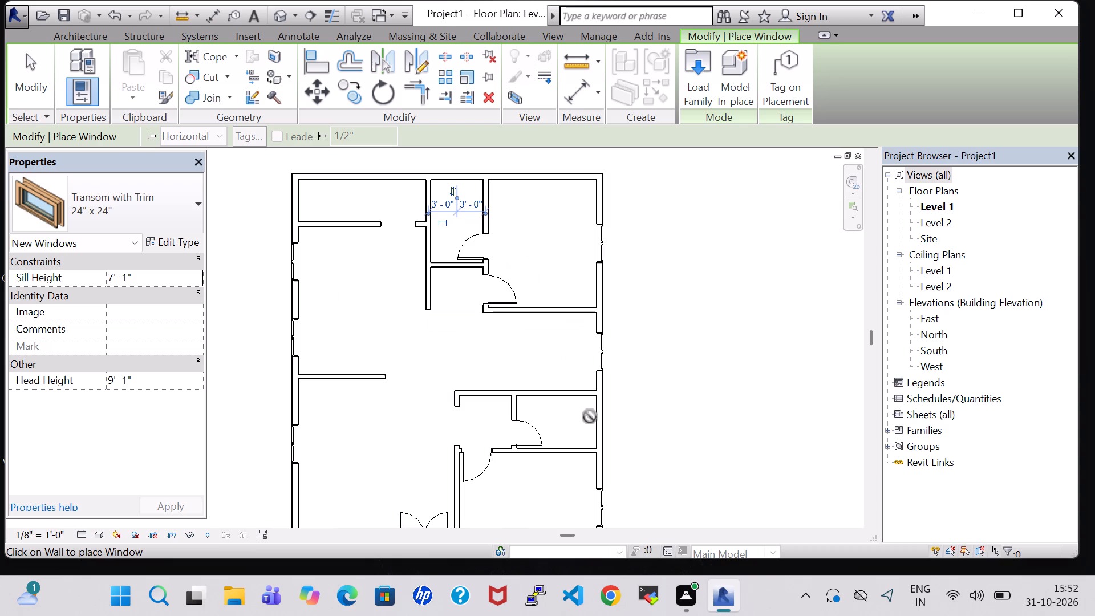
left_click(600, 422)
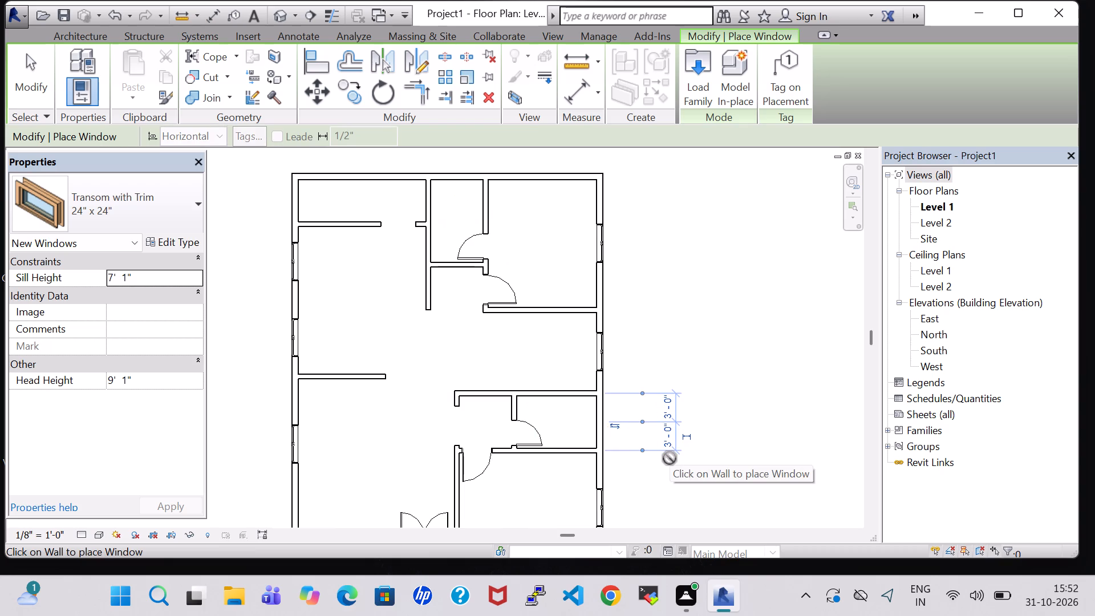
scroll(646, 468, "down", 1)
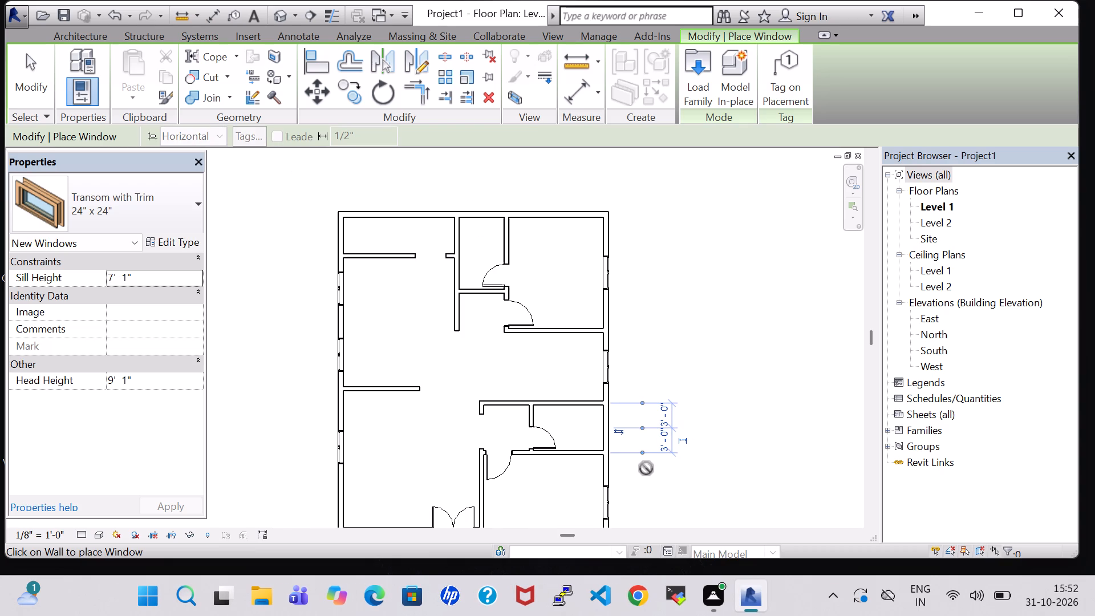
key("Escape")
key("Escape")
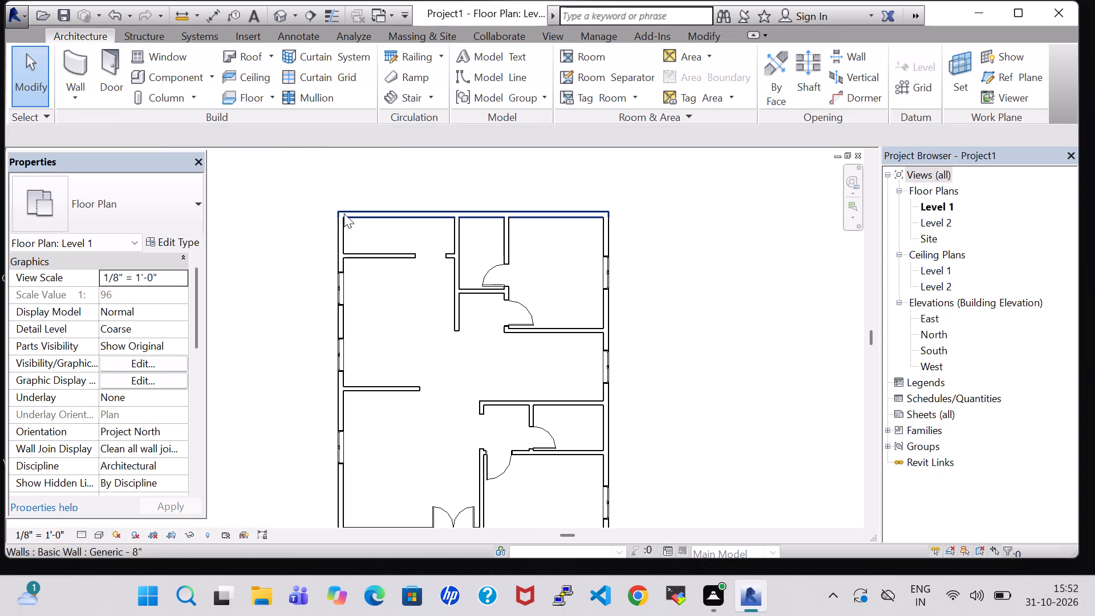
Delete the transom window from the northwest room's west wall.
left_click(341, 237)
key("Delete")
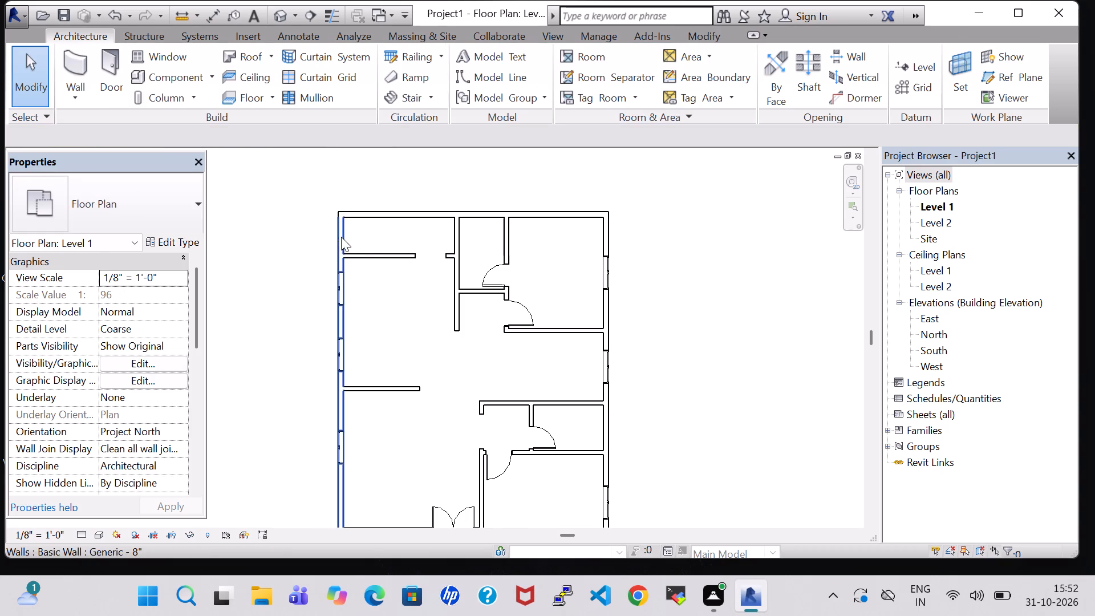
Open the default 3D view of the house and switch it to a coloured, shaded visual style.
left_click(285, 19)
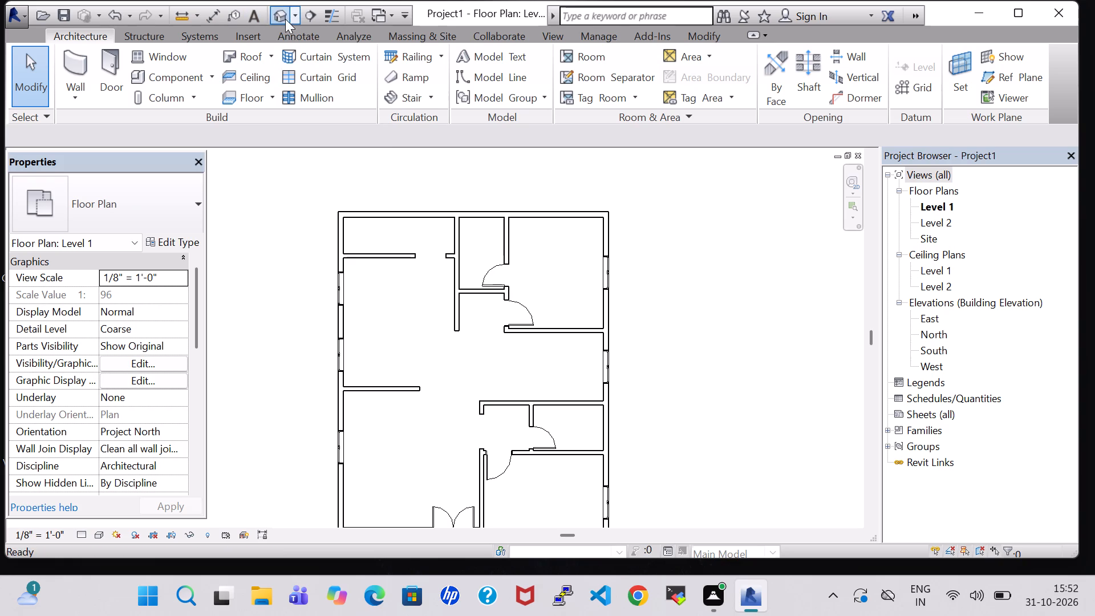
left_click(100, 540)
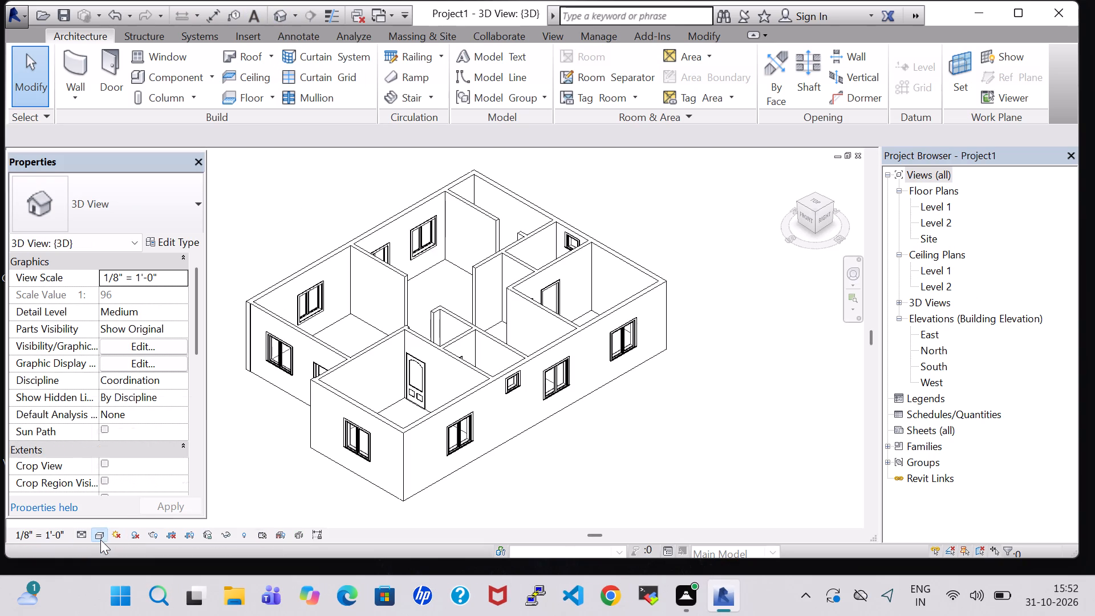
left_click(153, 495)
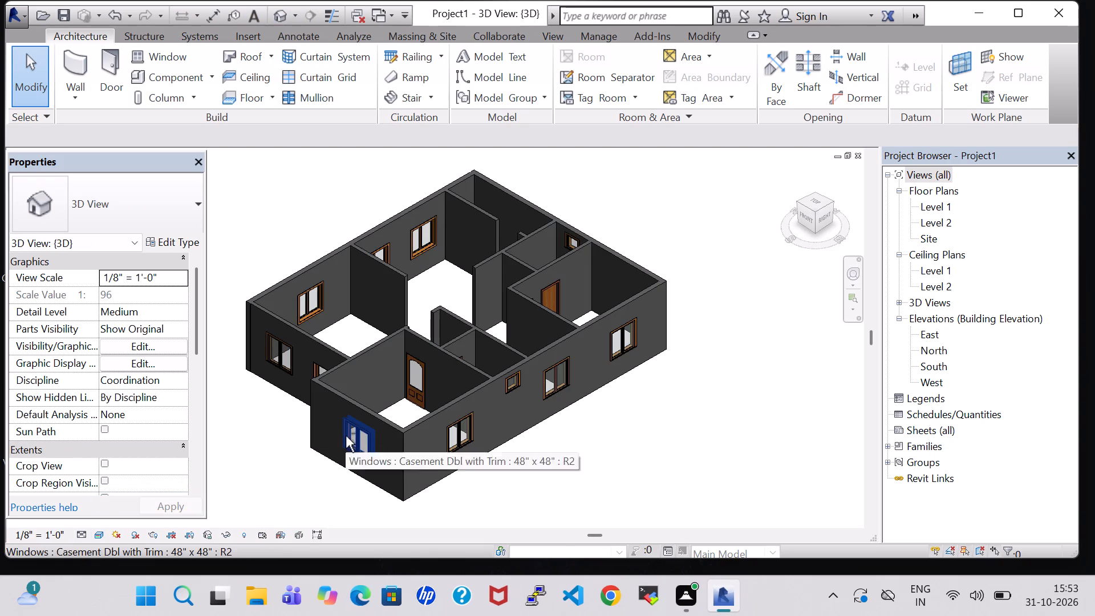
Examine the house model's partitions, doors and exterior windows from the south, east, north and west sides.
middle_click_drag(346, 436, 472, 455, "shift")
scroll(437, 414, "up", 5)
middle_click_drag(426, 341, 403, 399)
scroll(386, 351, "down", 2)
middle_click_drag(379, 307, 382, 315, "shift")
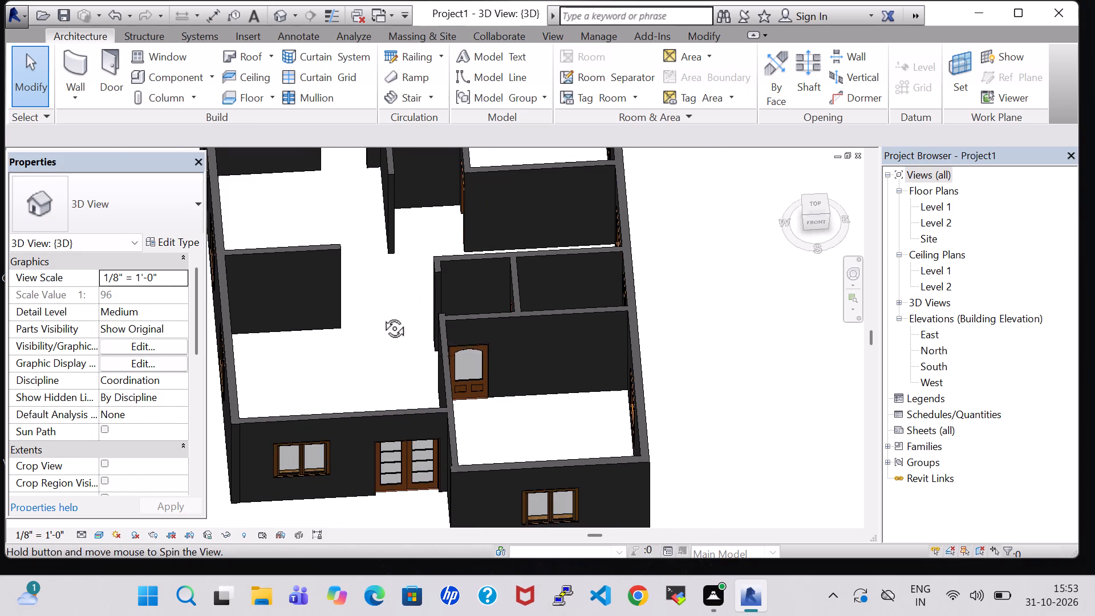
middle_click_drag(382, 315, 389, 370, "shift")
middle_click_drag(390, 301, 393, 378, "shift")
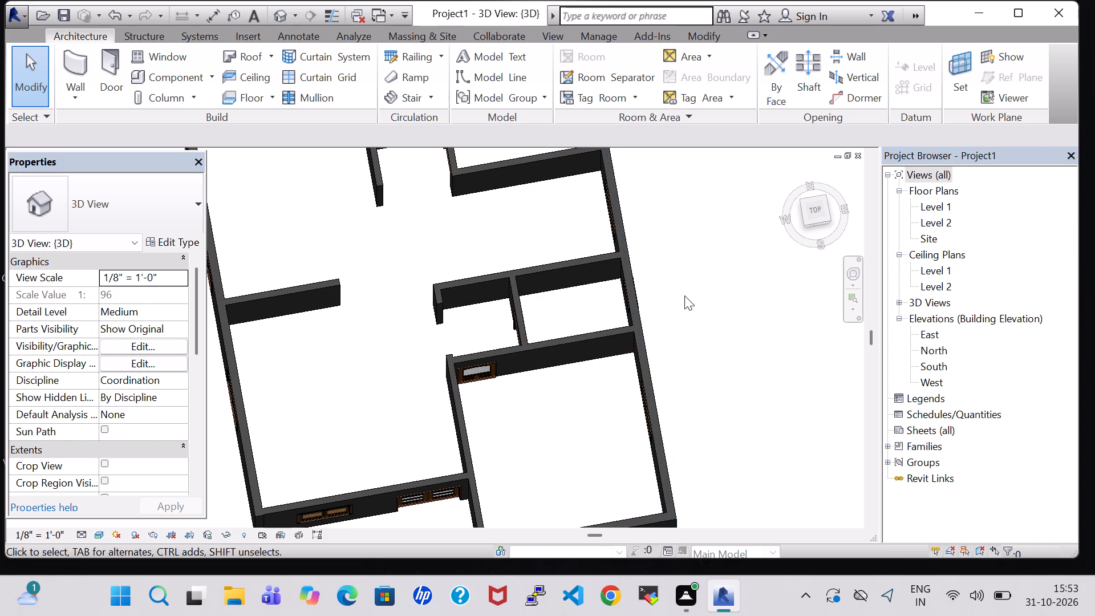
middle_click_drag(700, 439, 466, 281)
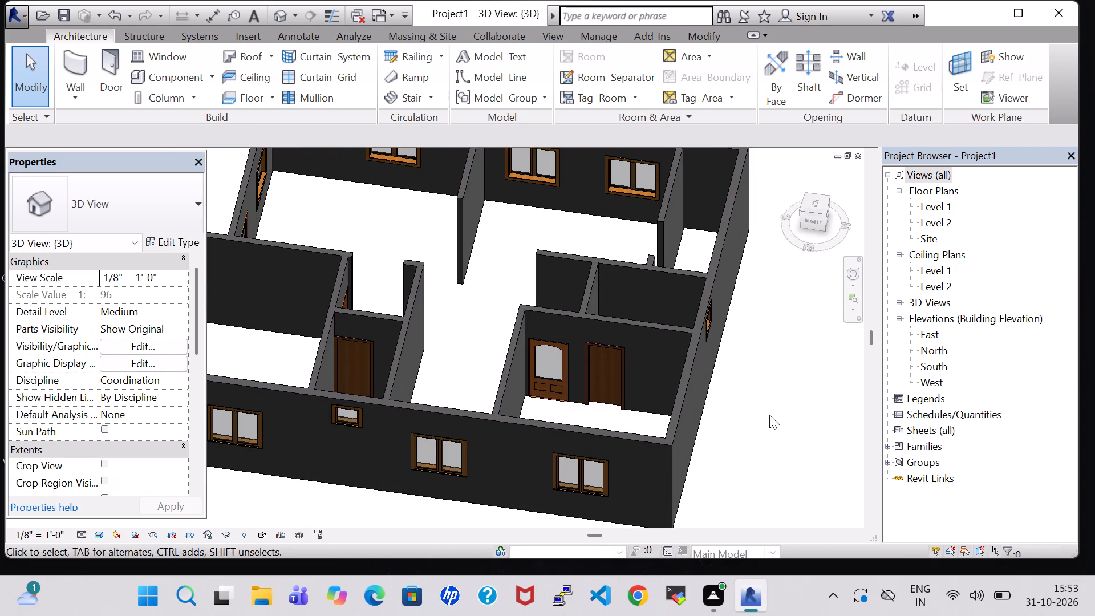
scroll(769, 415, "up", 1)
middle_click_drag(769, 415, 758, 416)
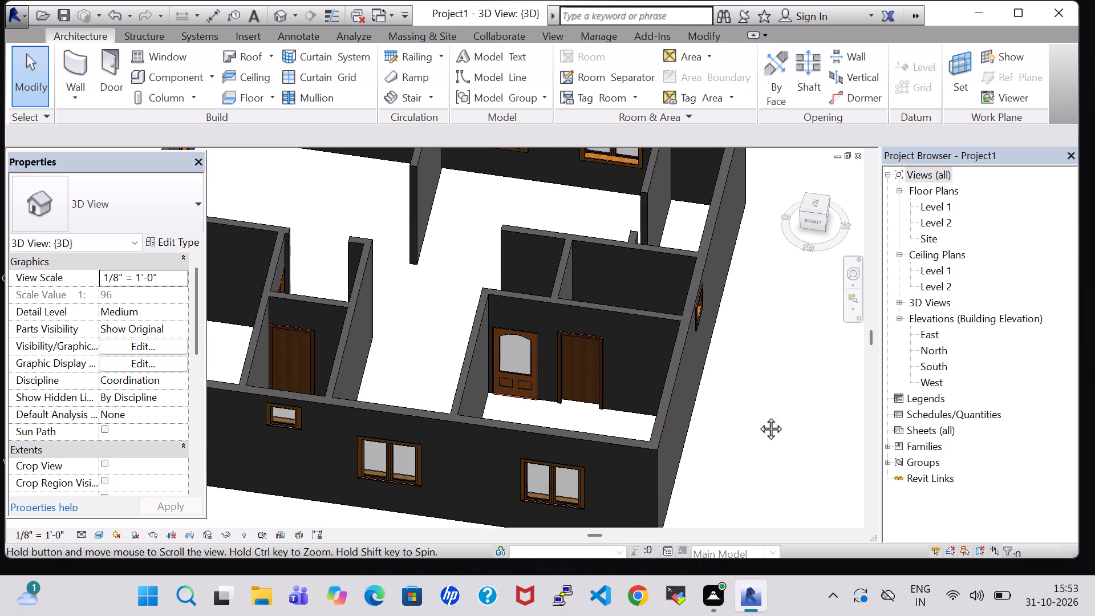
middle_click_drag(758, 416, 671, 425)
middle_click_drag(650, 329, 500, 277)
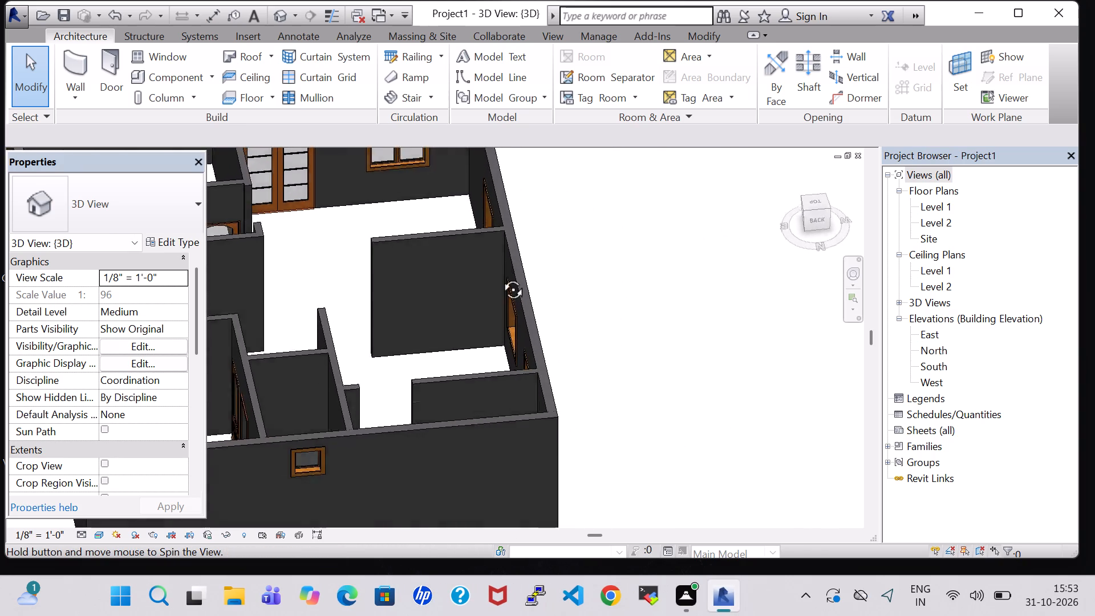
middle_click_drag(500, 277, 476, 359)
middle_click_drag(424, 400, 458, 216)
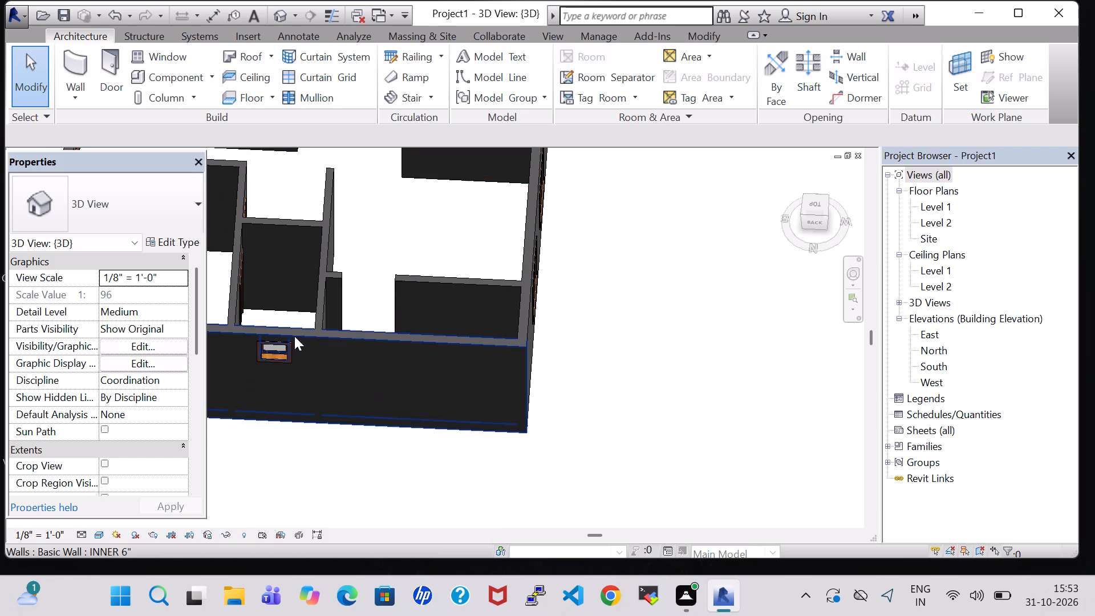
middle_click_drag(550, 387, 441, 396, "shift")
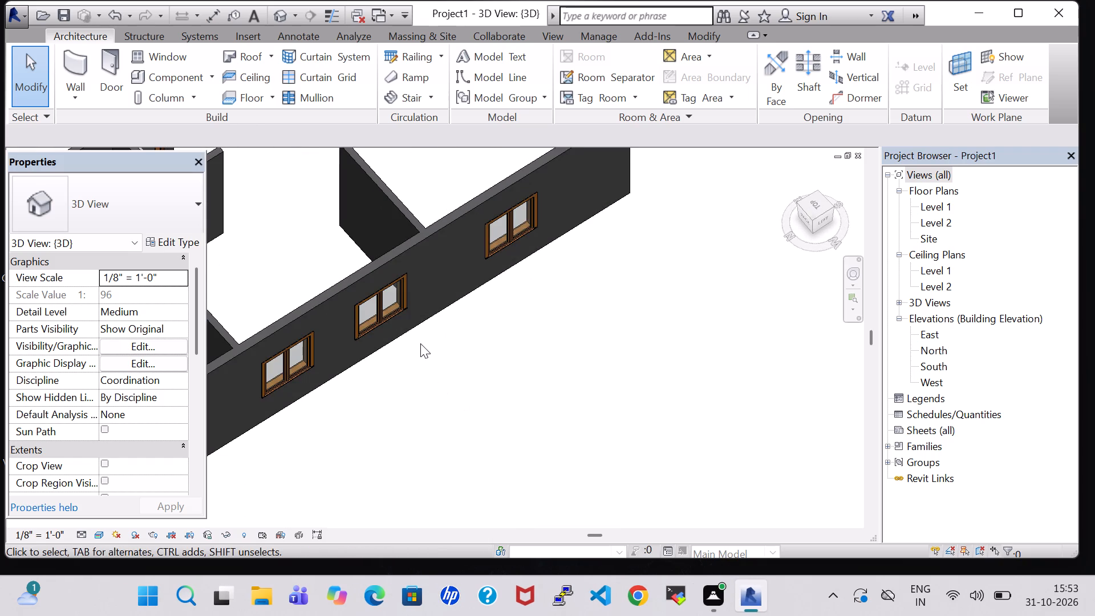
middle_click_drag(425, 343, 517, 371)
scroll(517, 371, "up", 1)
scroll(516, 369, "down", 2)
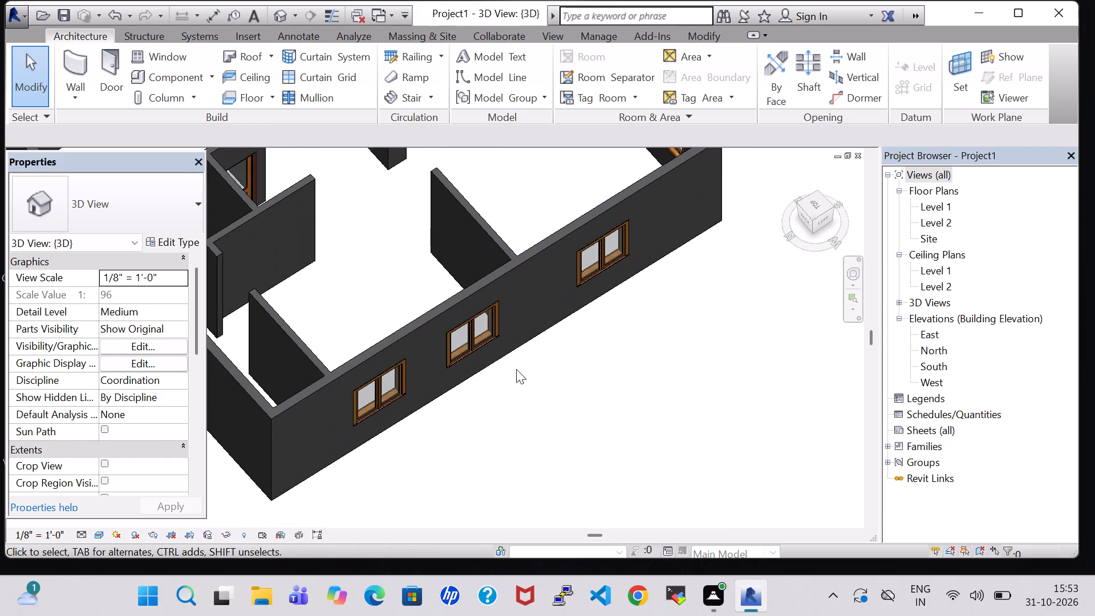
Return to the Level 1 floor plan and restart window placement.
double_click(932, 210)
scroll(542, 291, "down", 1)
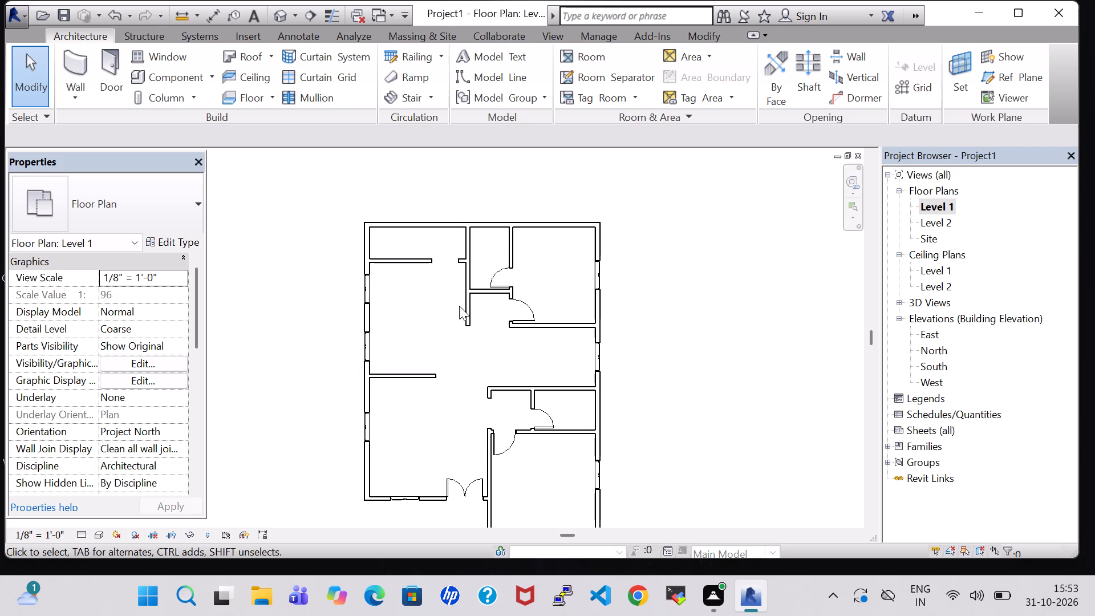
middle_click_drag(422, 314, 536, 411)
left_click(169, 79)
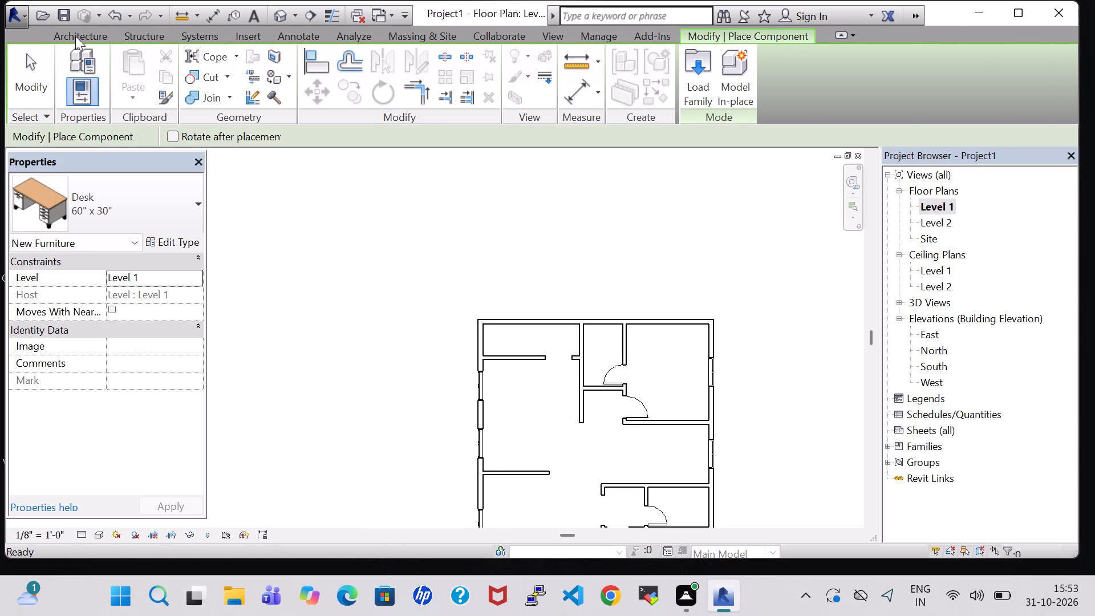
left_click(75, 36)
left_click(160, 59)
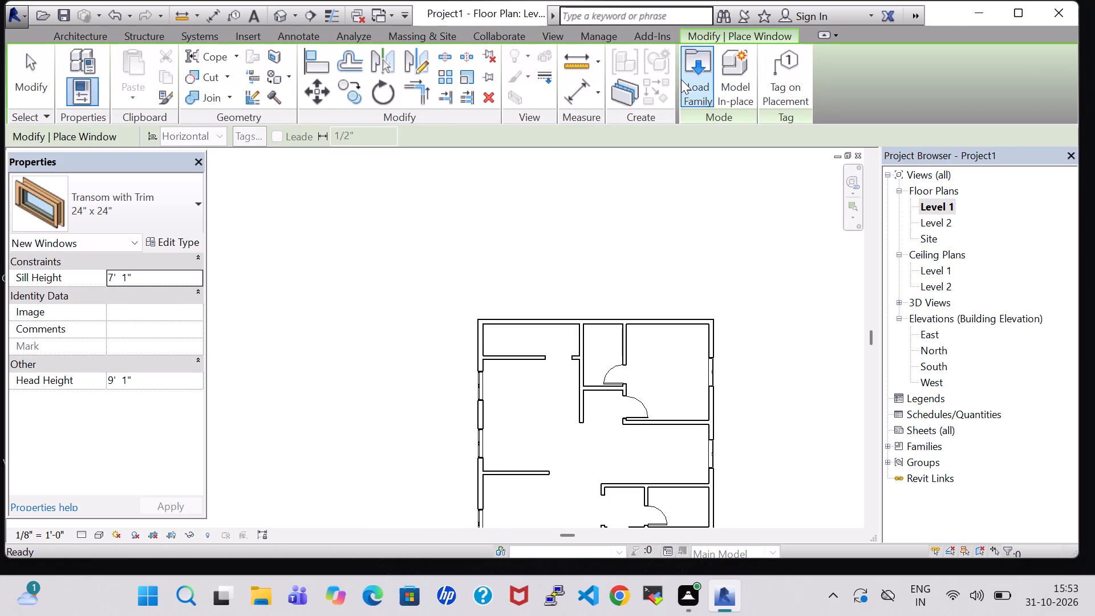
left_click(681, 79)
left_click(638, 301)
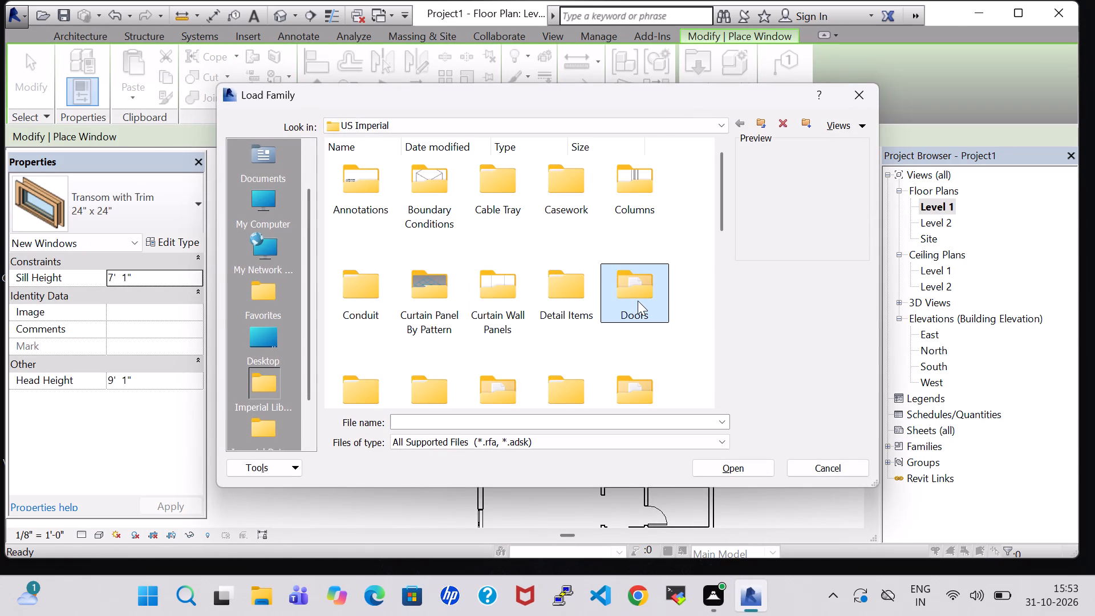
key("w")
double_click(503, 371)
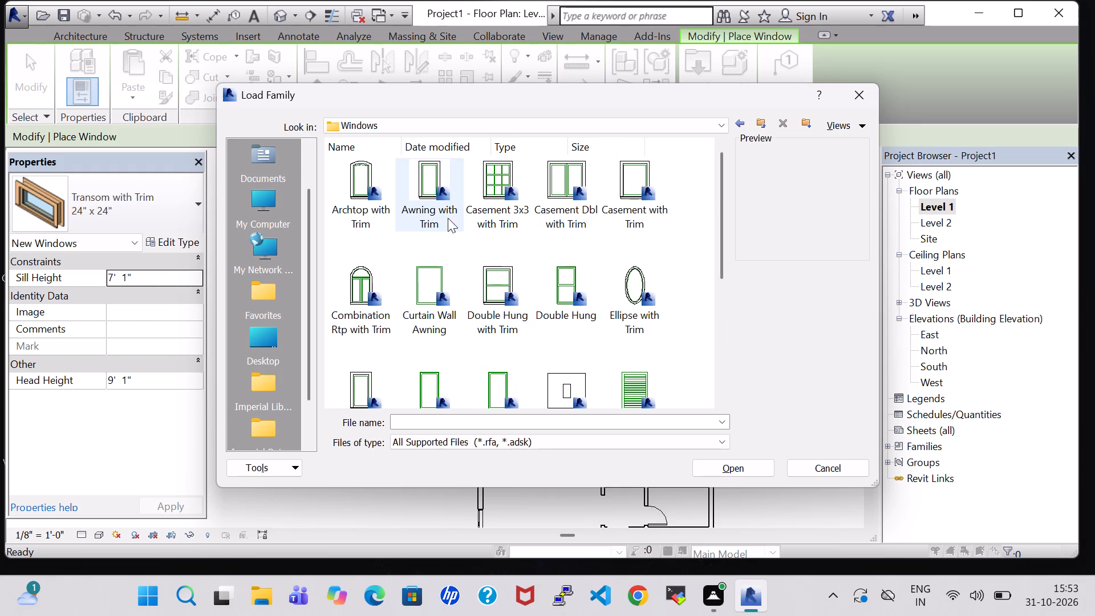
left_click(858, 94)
Place a Fixed 24" x 24" window on the northwest room's west wall, about 3'-0" from the north wall.
left_click(110, 214)
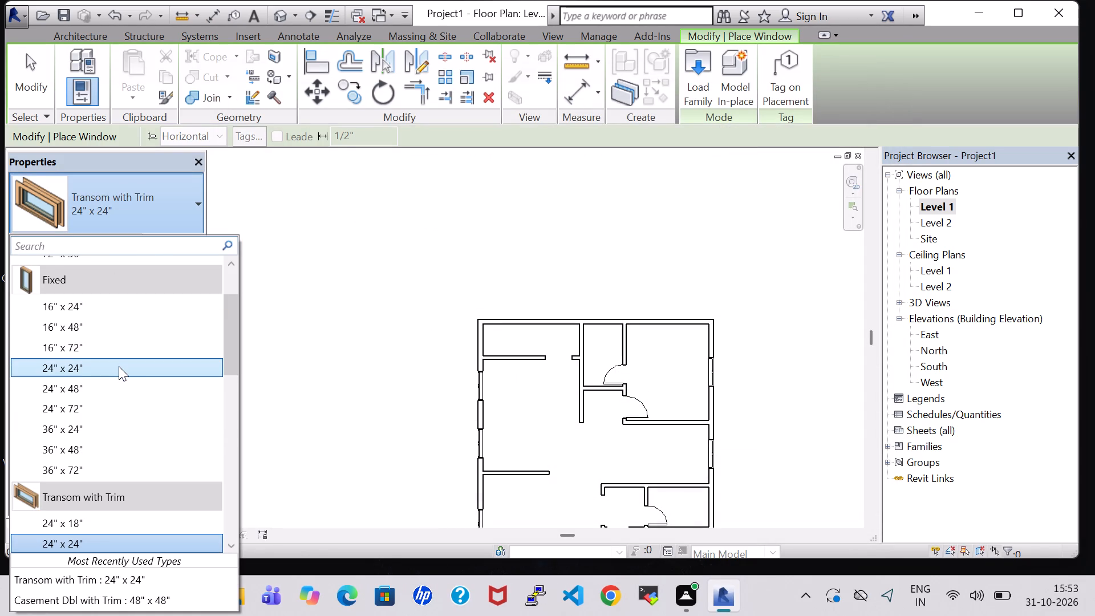
left_click(119, 366)
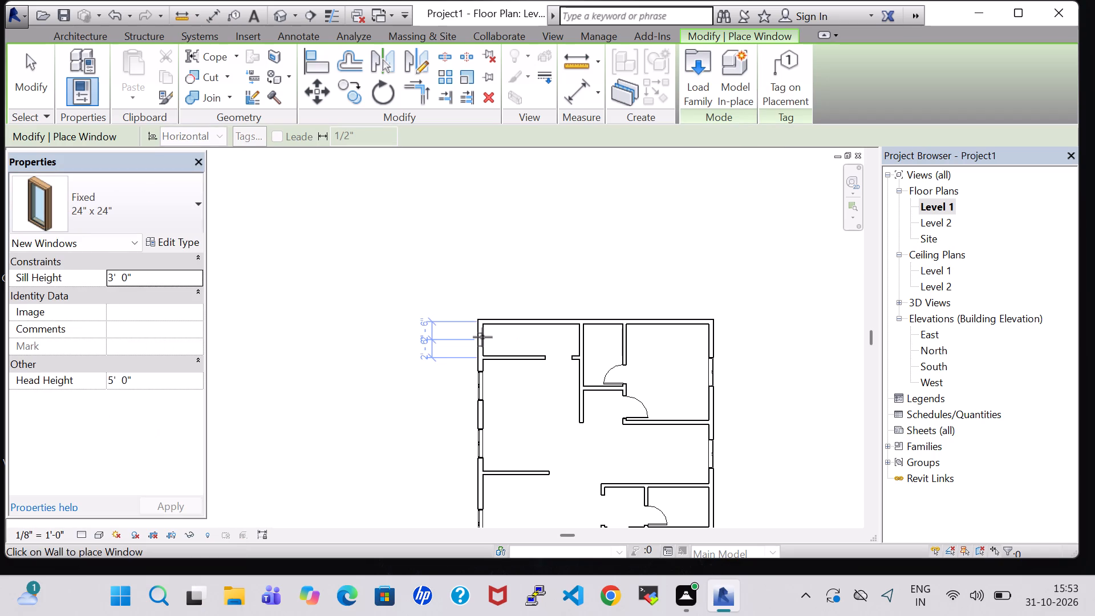
scroll(474, 342, "up", 6)
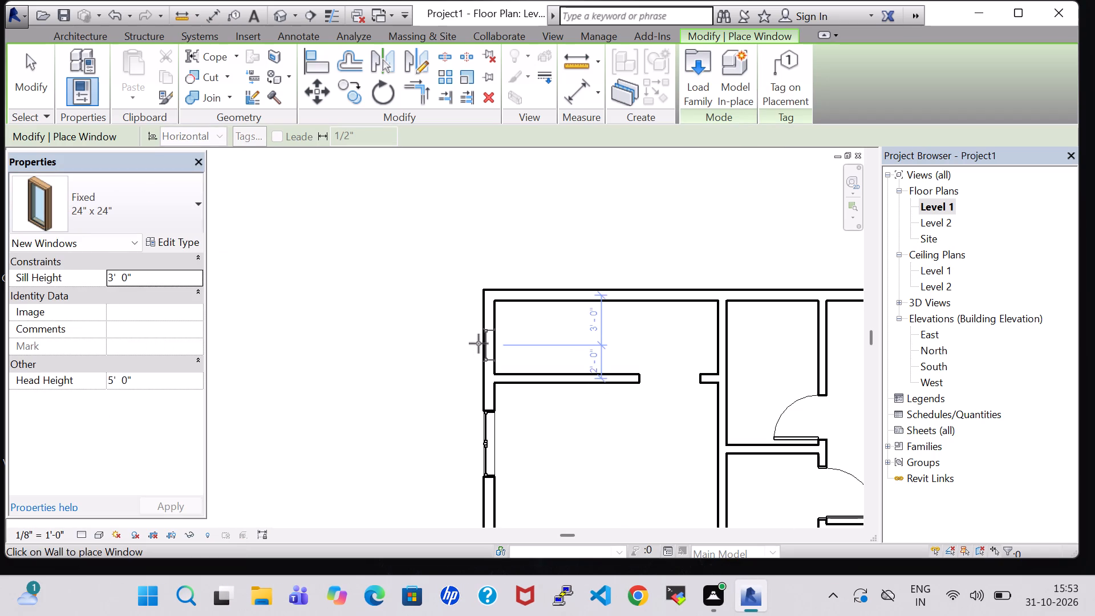
left_click(478, 346)
key("Escape")
key("Escape")
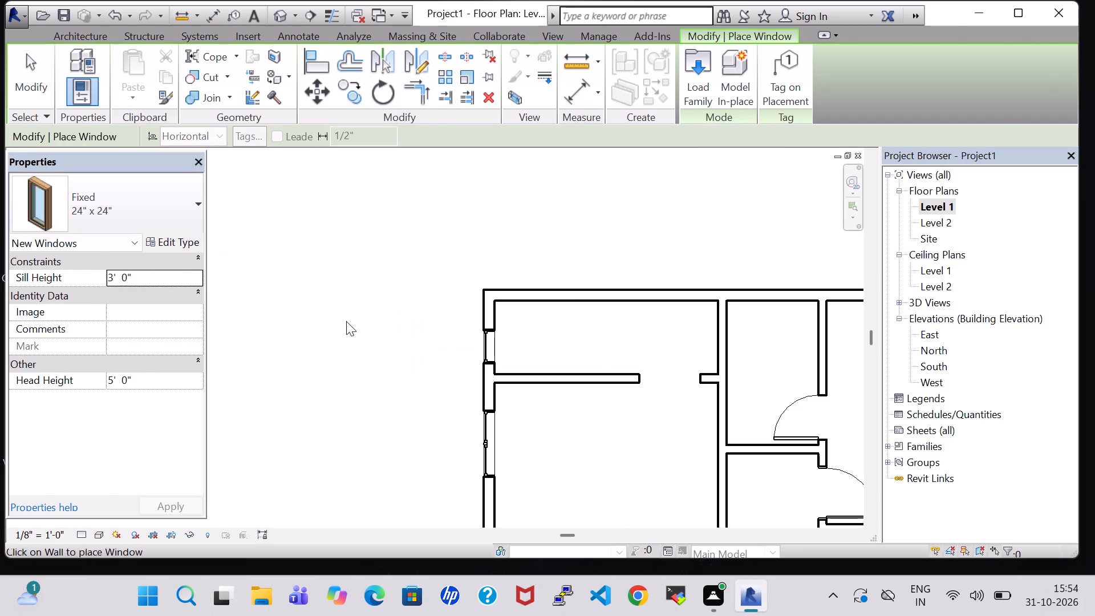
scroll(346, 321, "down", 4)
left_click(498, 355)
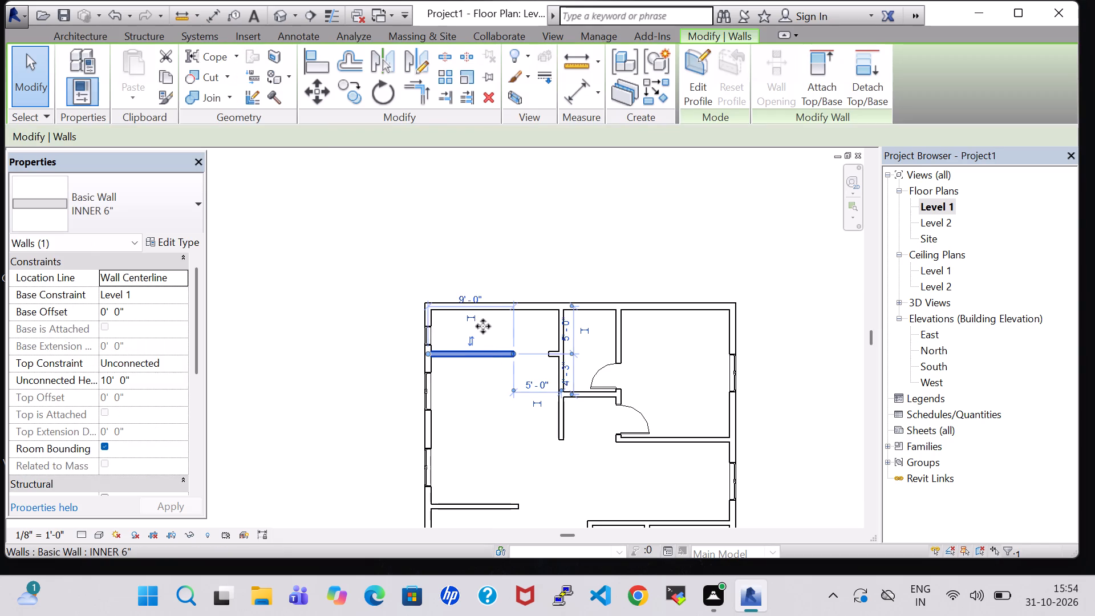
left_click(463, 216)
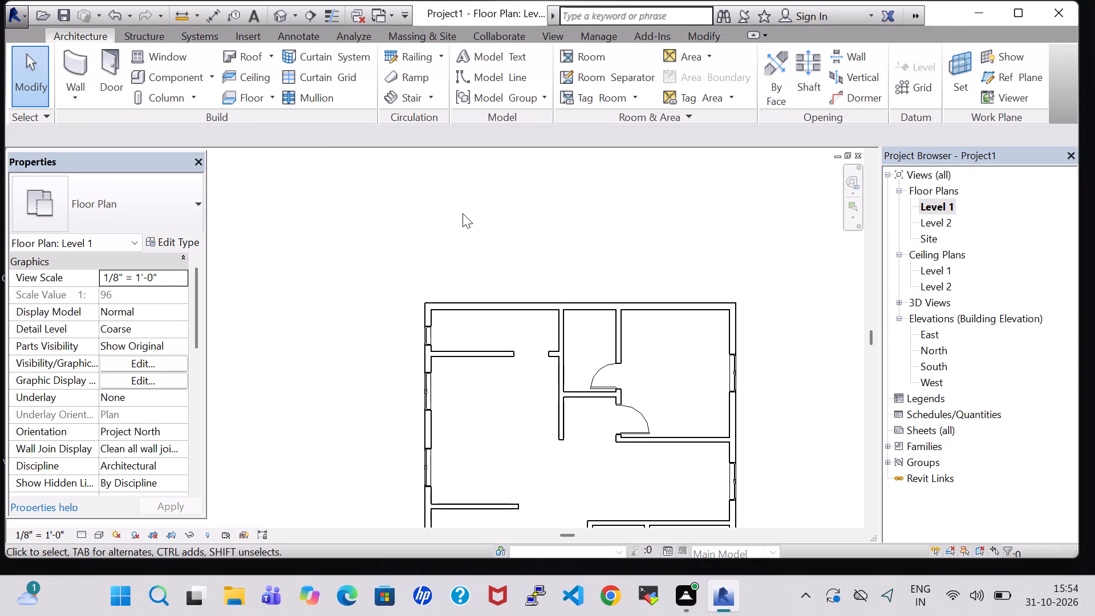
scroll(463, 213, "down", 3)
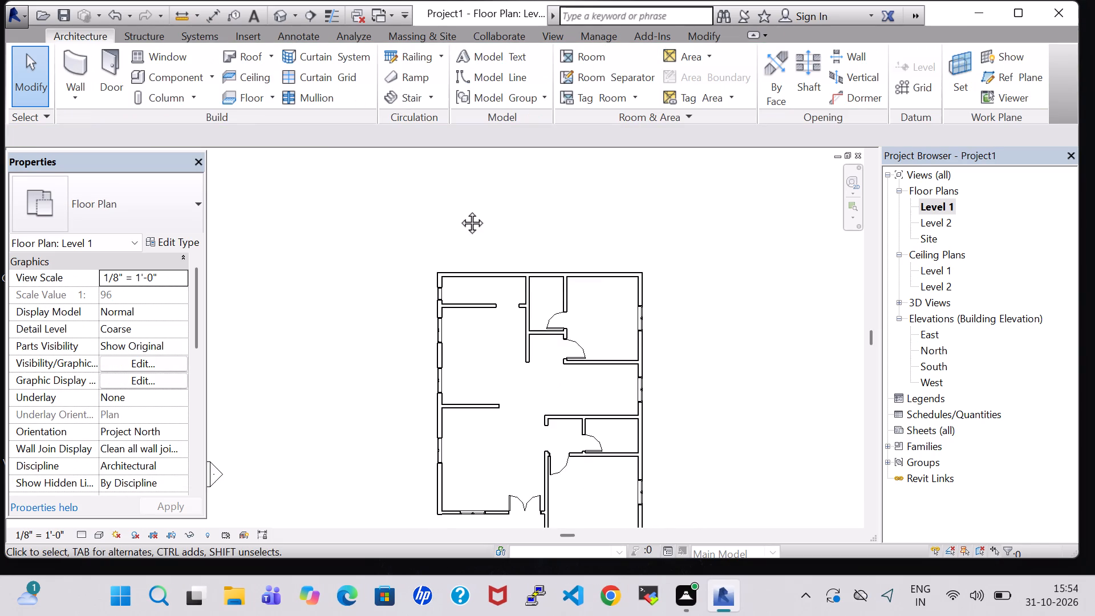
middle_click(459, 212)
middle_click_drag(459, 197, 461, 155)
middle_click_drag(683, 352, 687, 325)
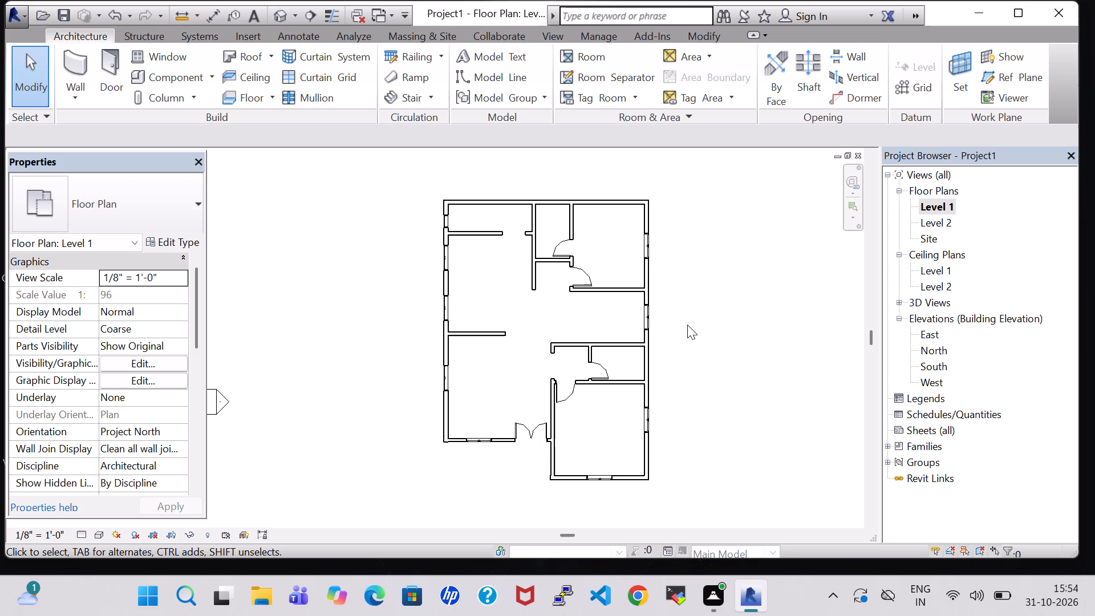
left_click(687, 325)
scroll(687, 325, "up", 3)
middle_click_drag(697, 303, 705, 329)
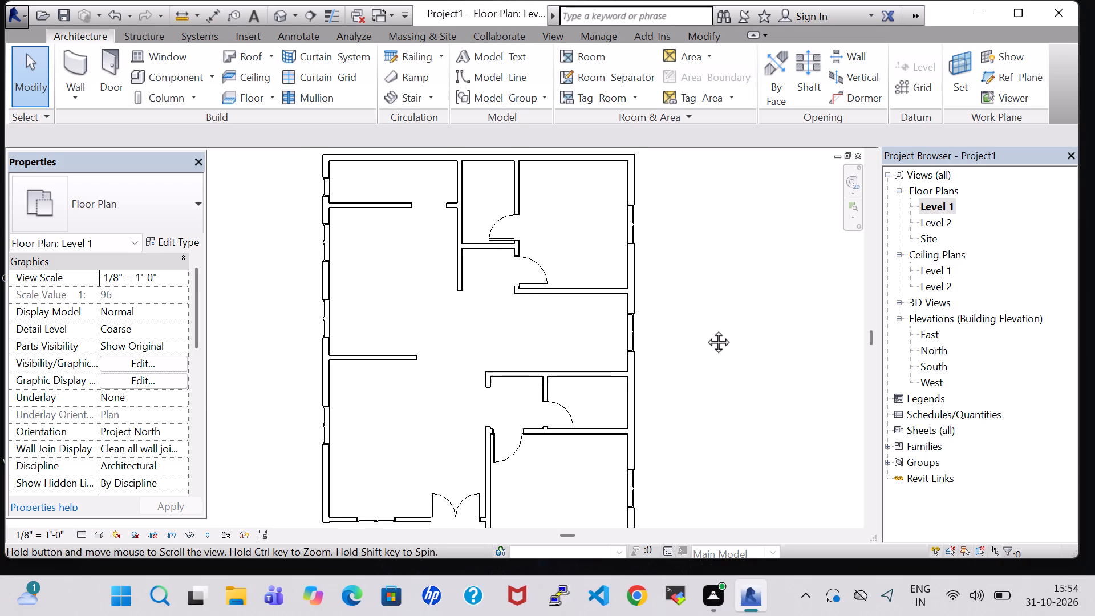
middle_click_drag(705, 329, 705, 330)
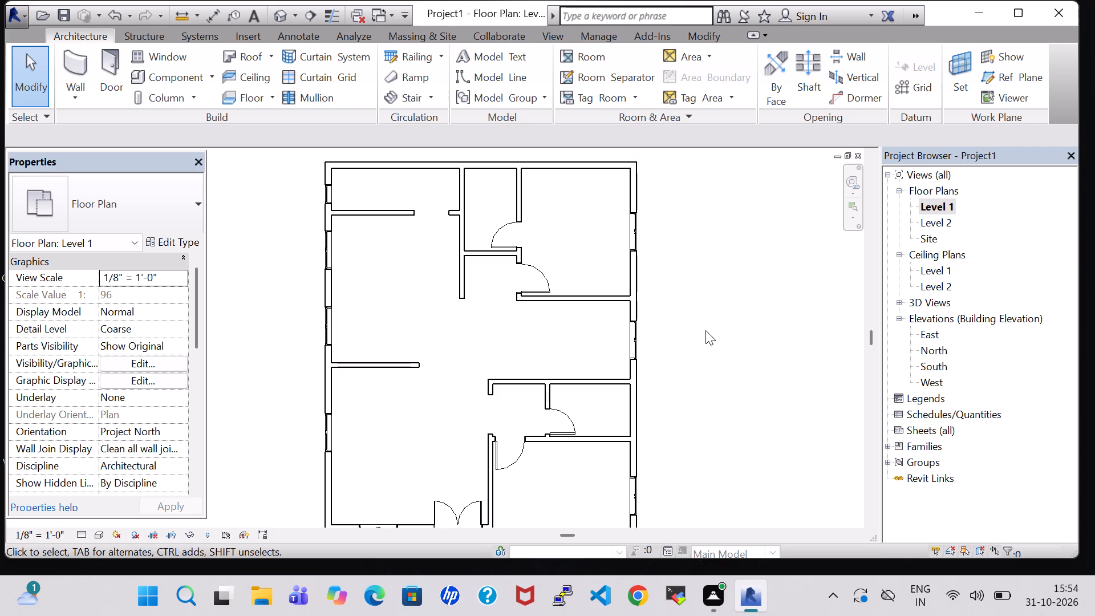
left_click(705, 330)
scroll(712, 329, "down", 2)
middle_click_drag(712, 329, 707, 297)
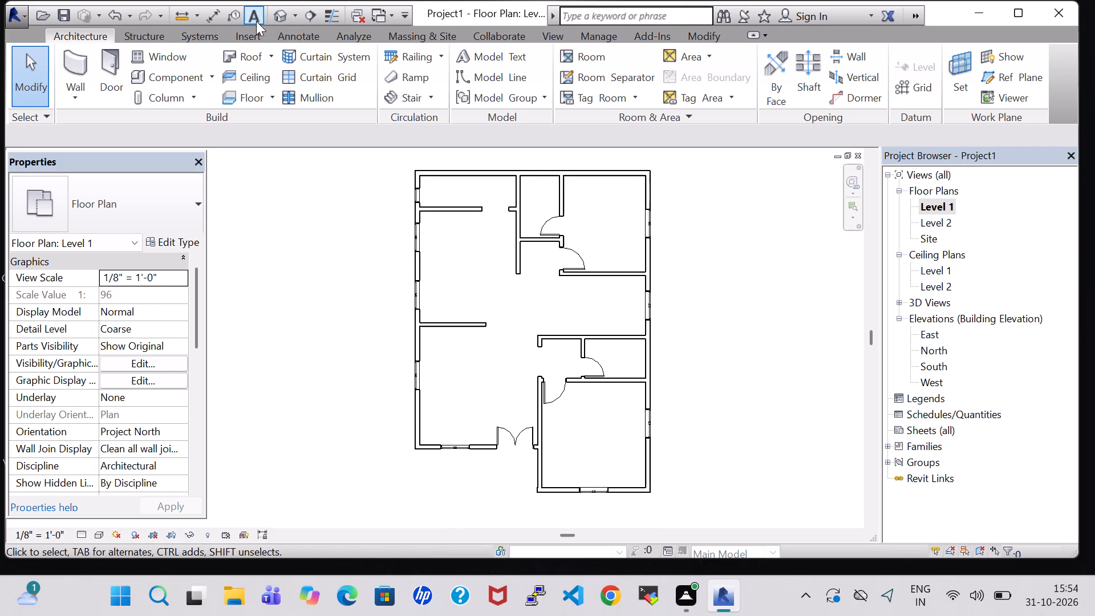
Open the default 3D view to look over the house's walls, doors and windows.
left_click(274, 18)
scroll(647, 294, "down", 4)
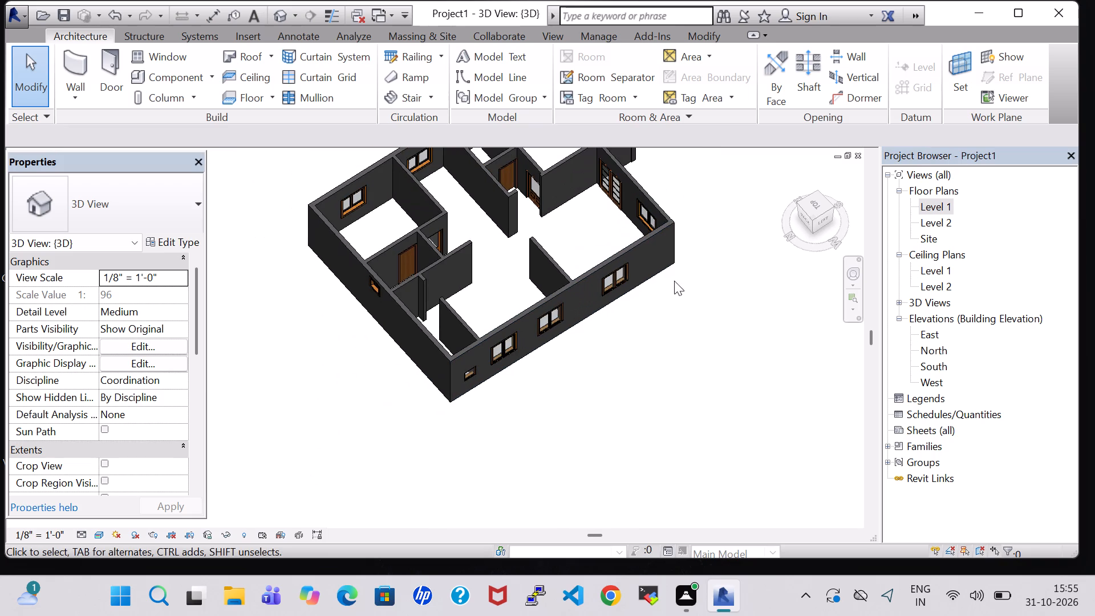
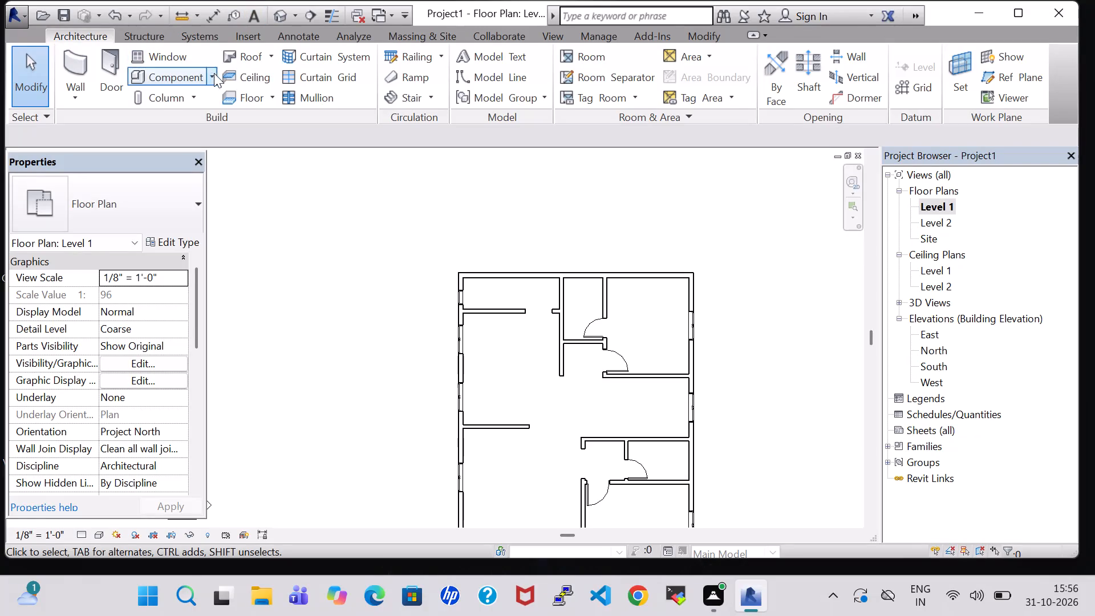
Start the Place Component command in the Level 1 floor plan.
left_click(162, 72)
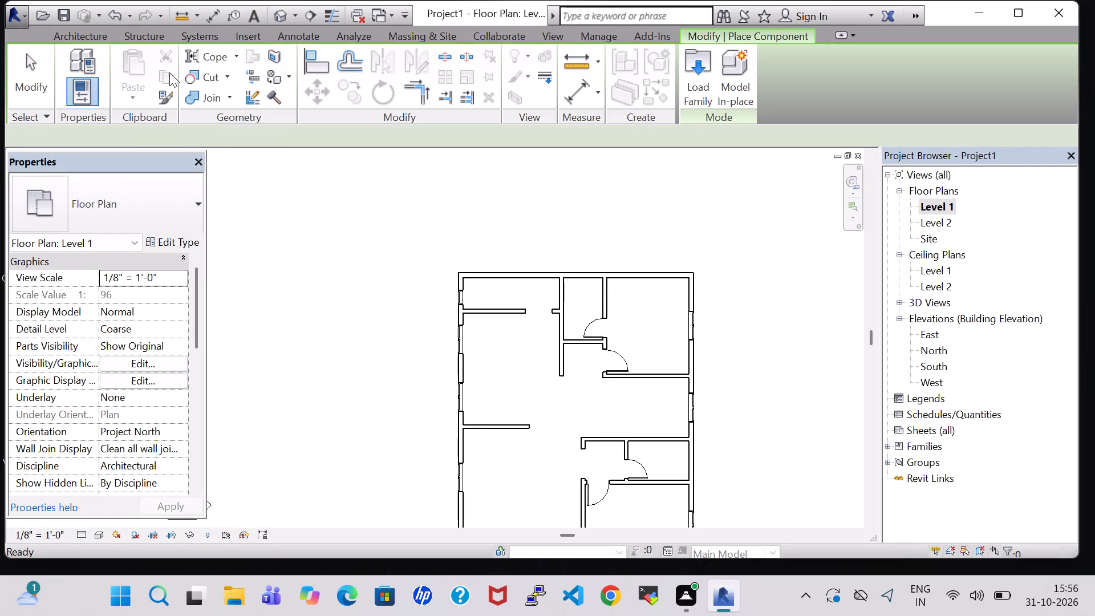
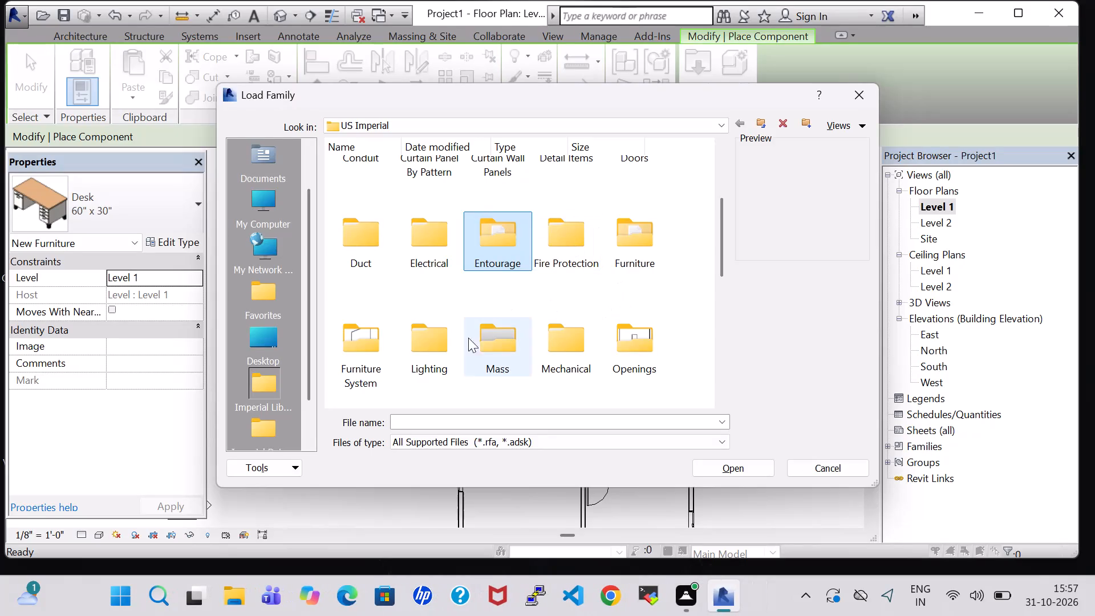
Load the Washer family from the Domestic folder under Specialty Equipment in the US Imperial library.
left_click(436, 346)
key("s")
double_click(437, 201)
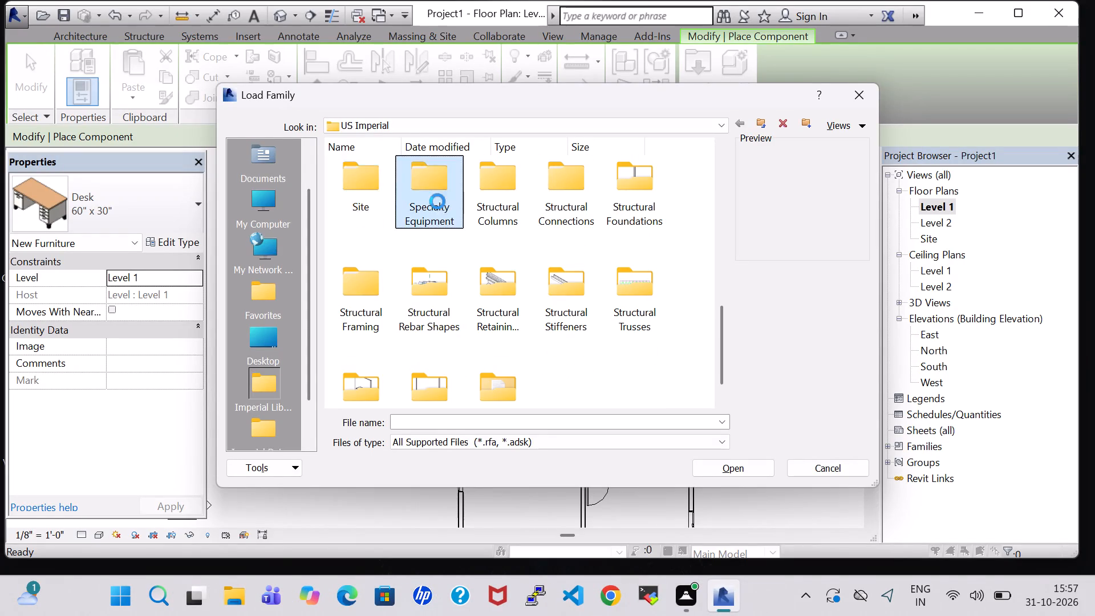
double_click(438, 180)
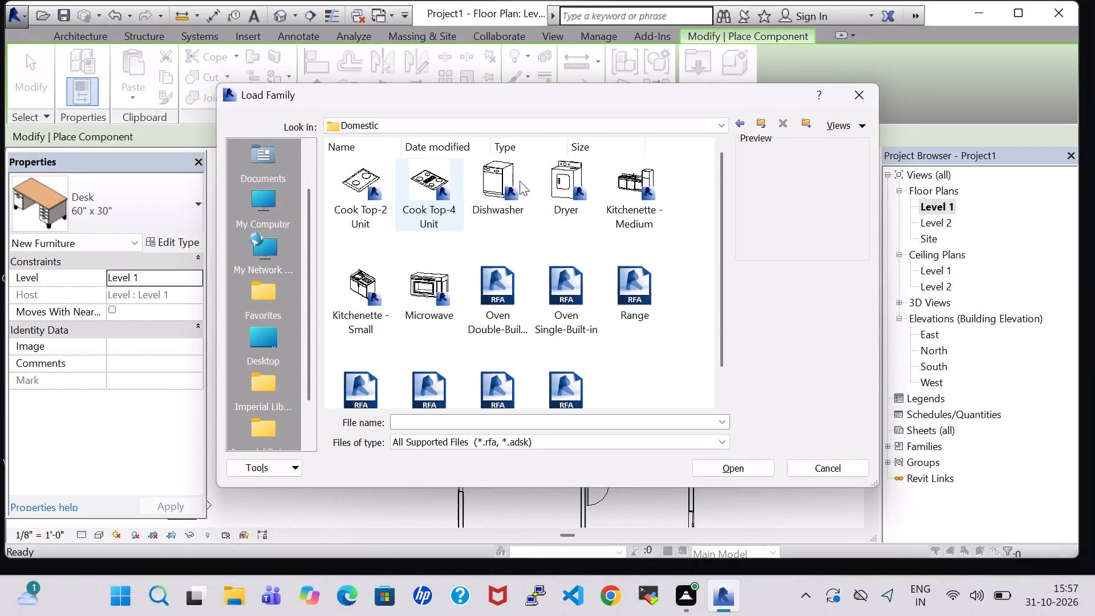
scroll(578, 192, "down", 2)
left_click(571, 358)
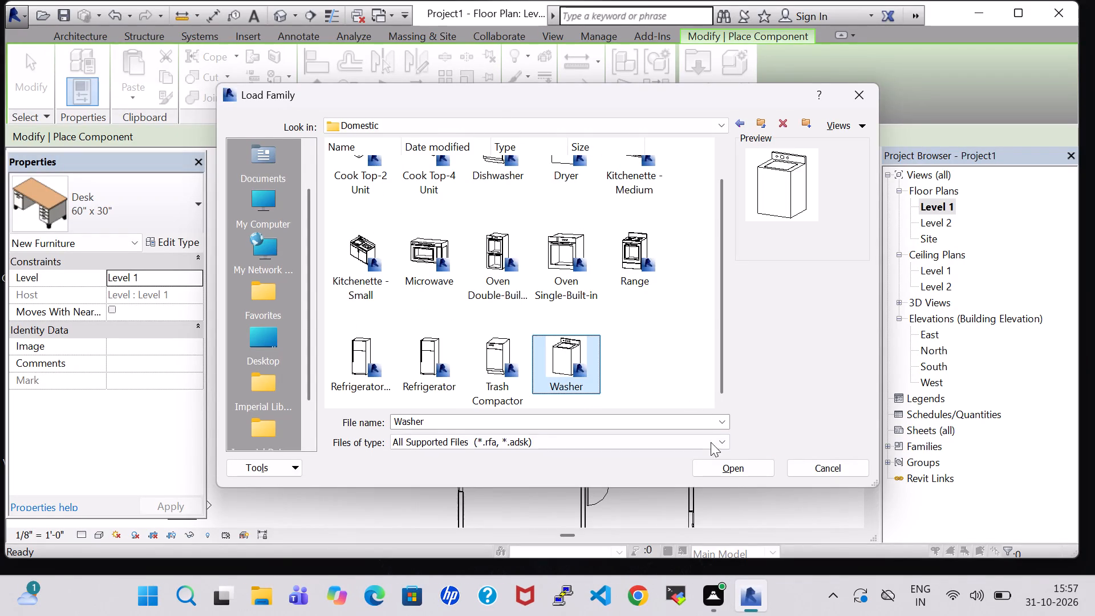
left_click(729, 471)
Place the 27" x 25" x 35" washer, rotated 180°, in the northwest room about 4'-2" from the west exterior wall.
scroll(505, 312, "up", 6)
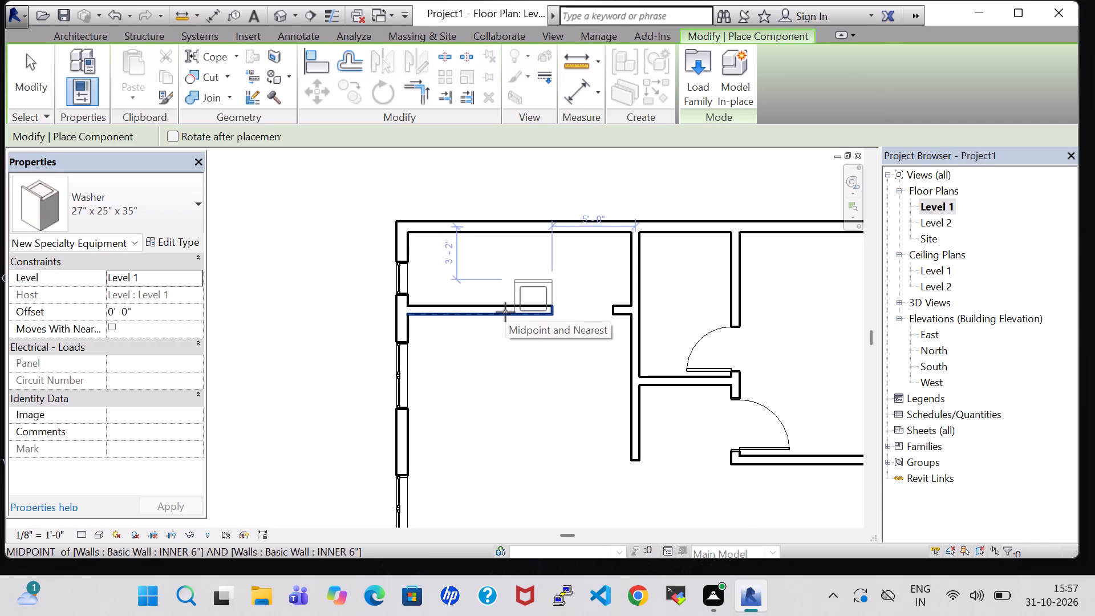
key("space")
key("space")
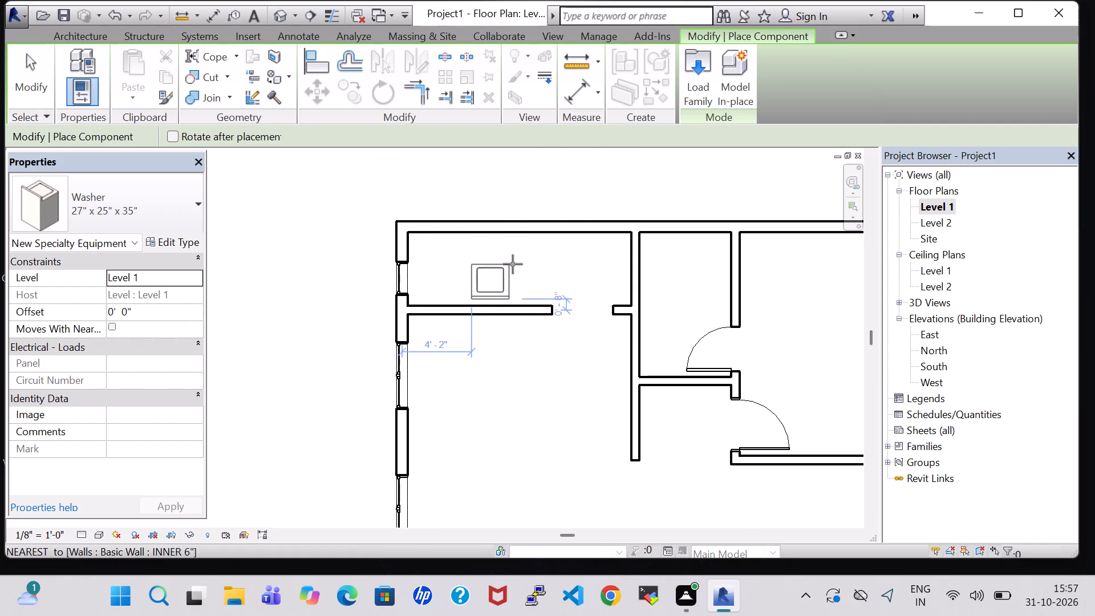
left_click(513, 264)
key("Escape")
key("Escape")
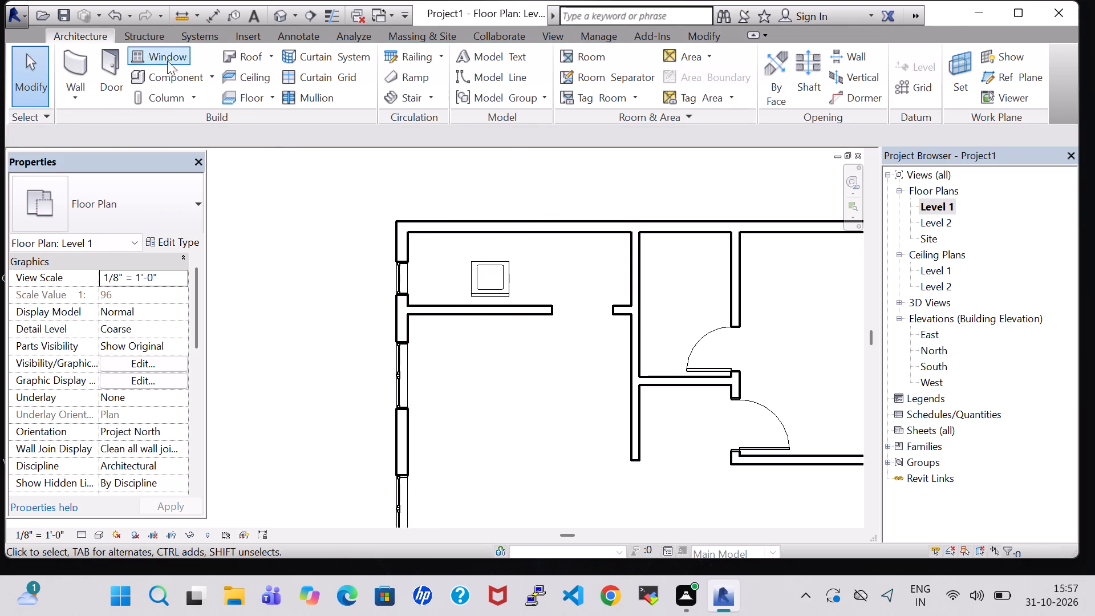
Check the placed washer in the 3D view from above and return to the Level 1 floor plan.
left_click(278, 19)
scroll(474, 254, "down", 1)
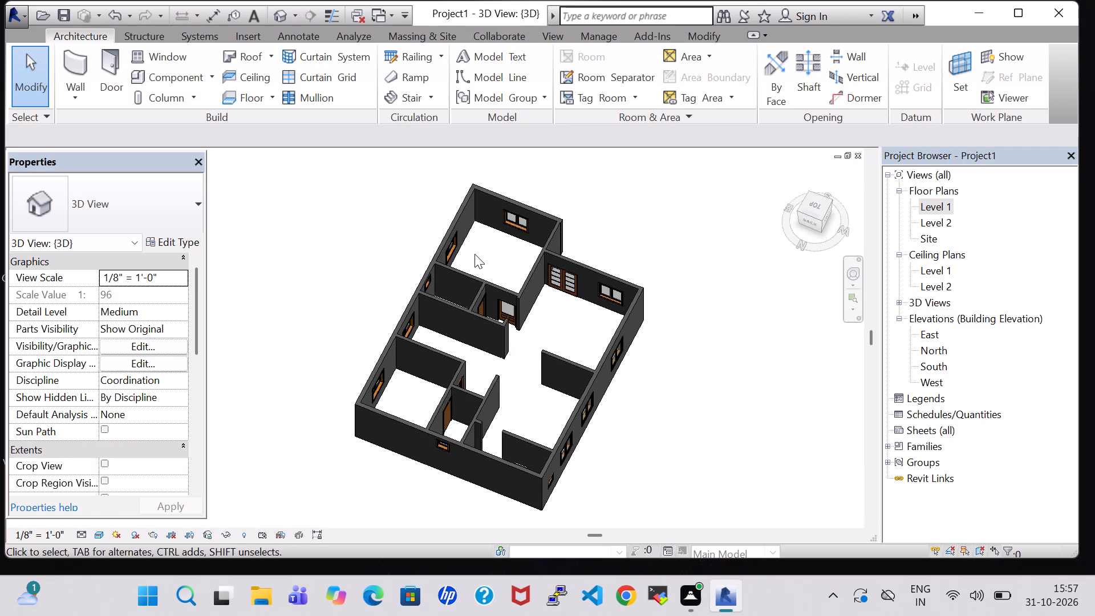
middle_click_drag(399, 198, 399, 238)
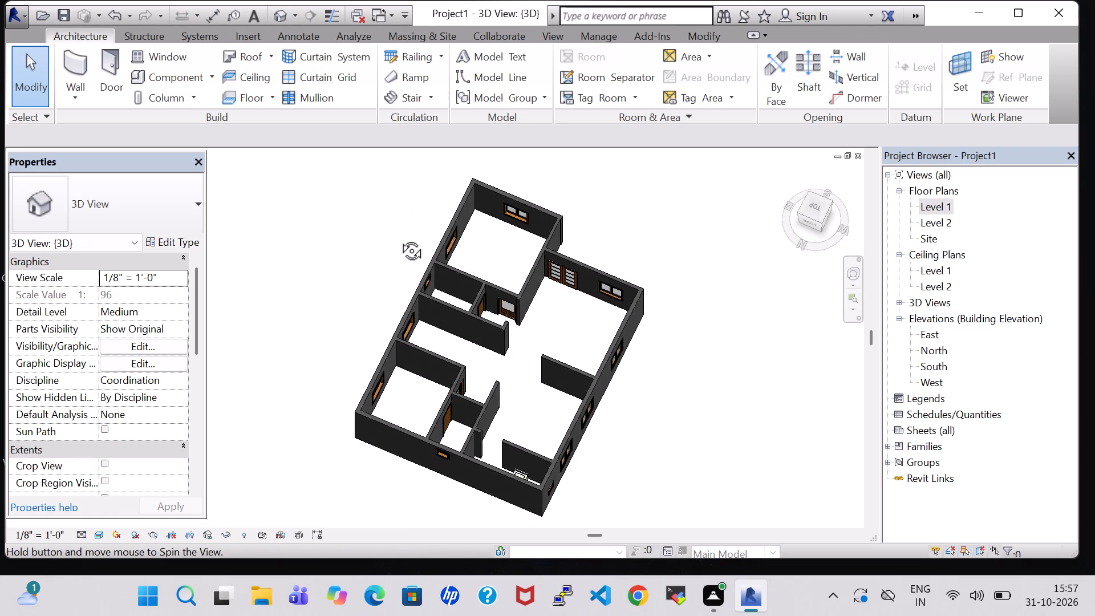
middle_click_drag(399, 238, 384, 331)
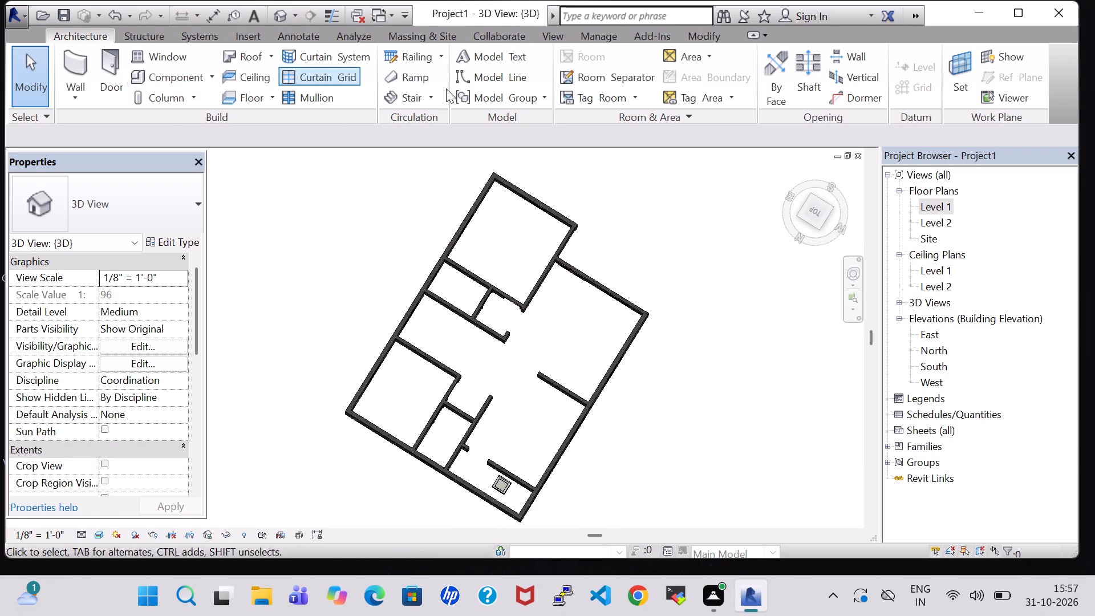
double_click(943, 202)
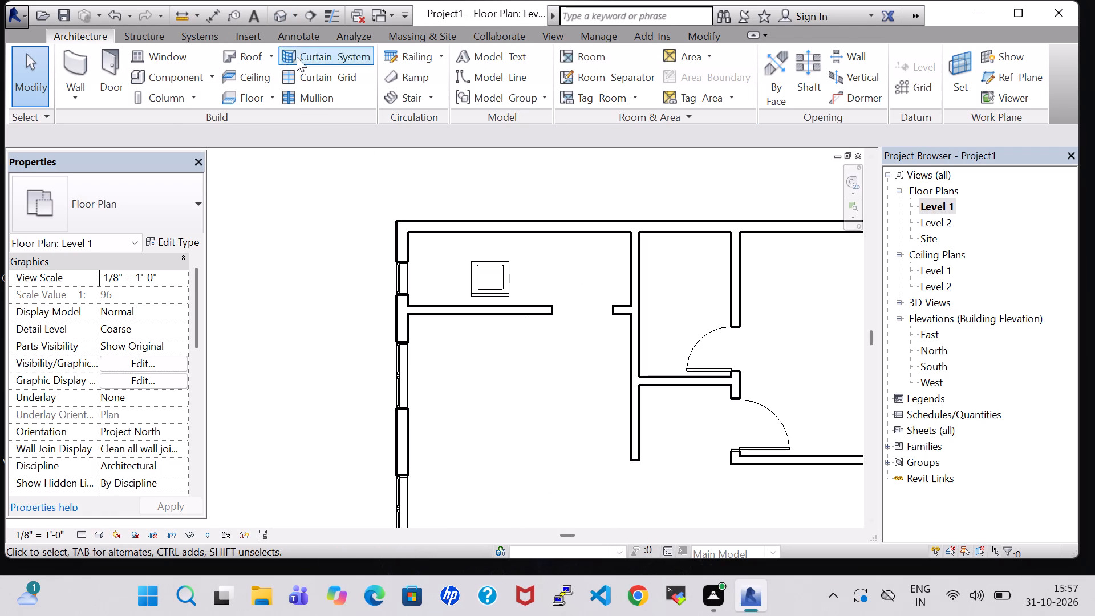
Load the Floor Drain - Round family from the Drains folder of the MEP plumbing fixtures in the US Imperial library.
left_click(180, 83)
left_click(697, 91)
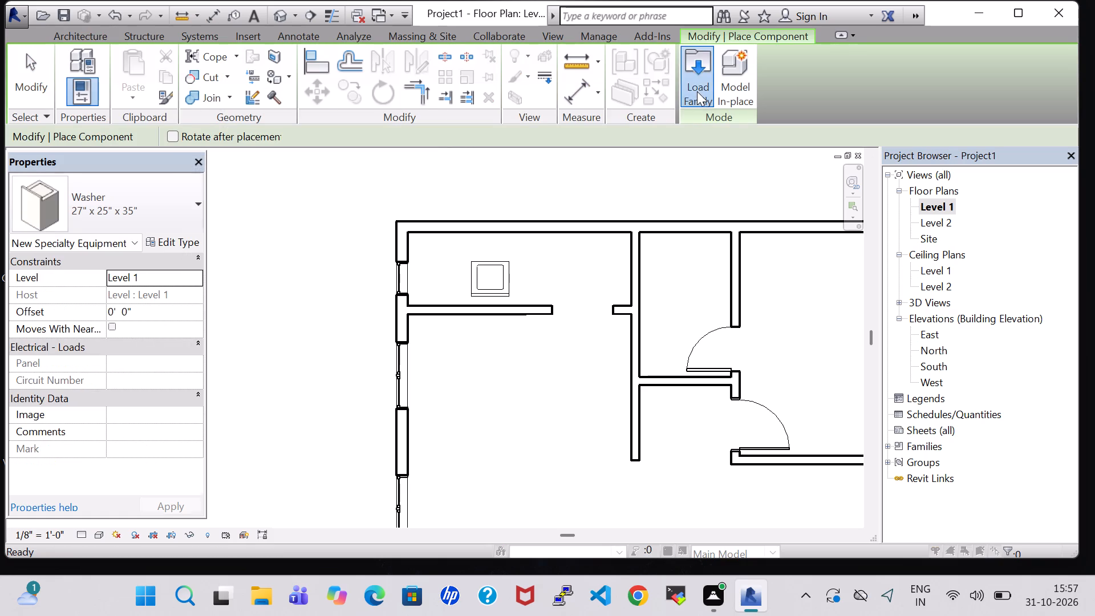
left_click(558, 293)
key("p")
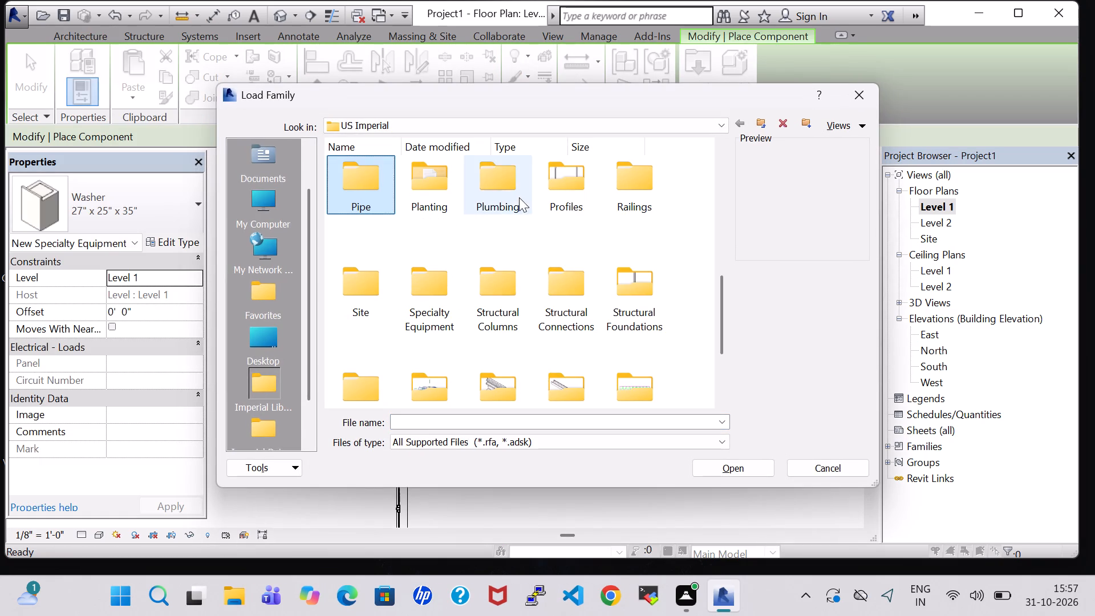
double_click(512, 194)
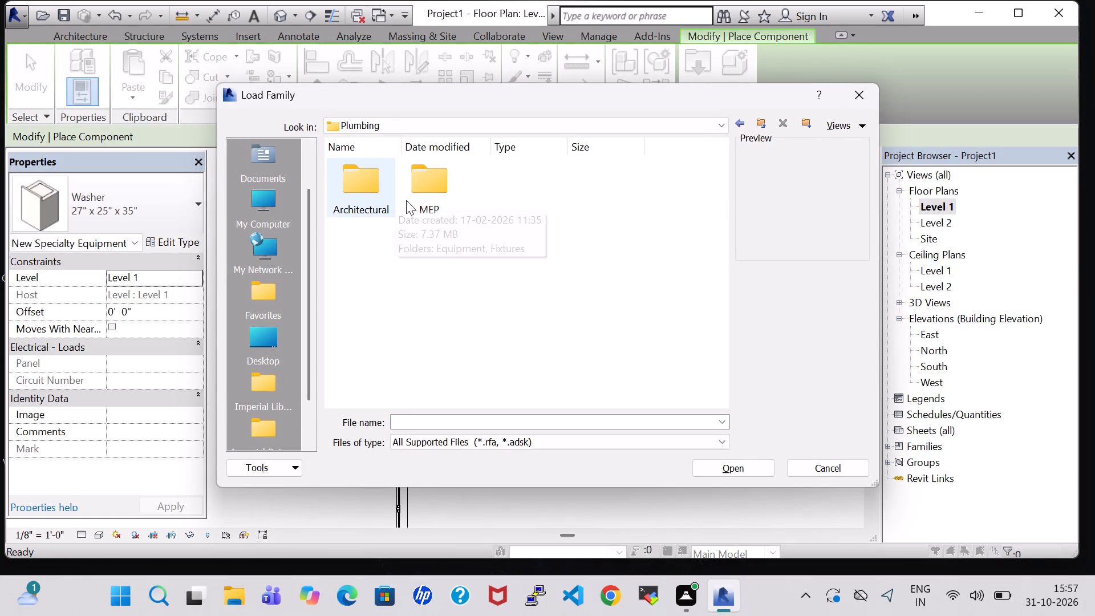
double_click(413, 198)
double_click(440, 172)
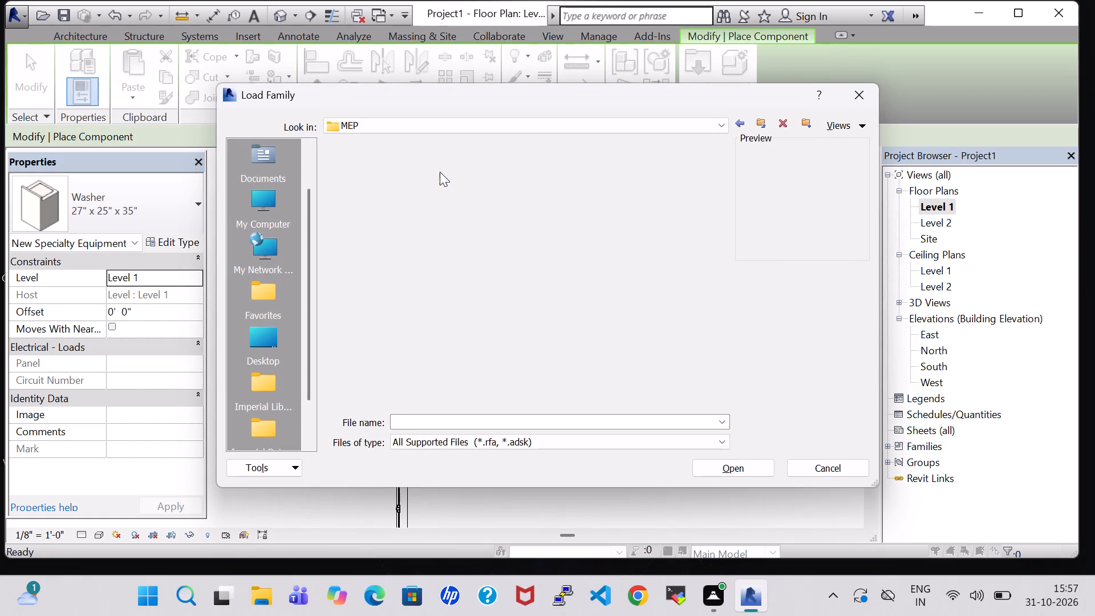
double_click(584, 181)
left_click(432, 191)
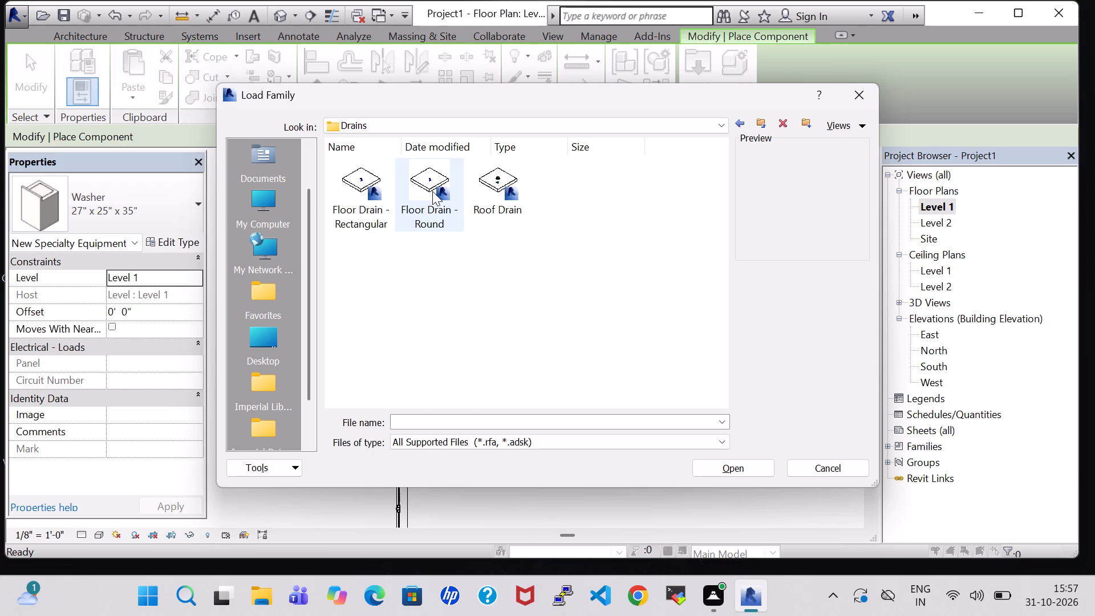
left_click(731, 468)
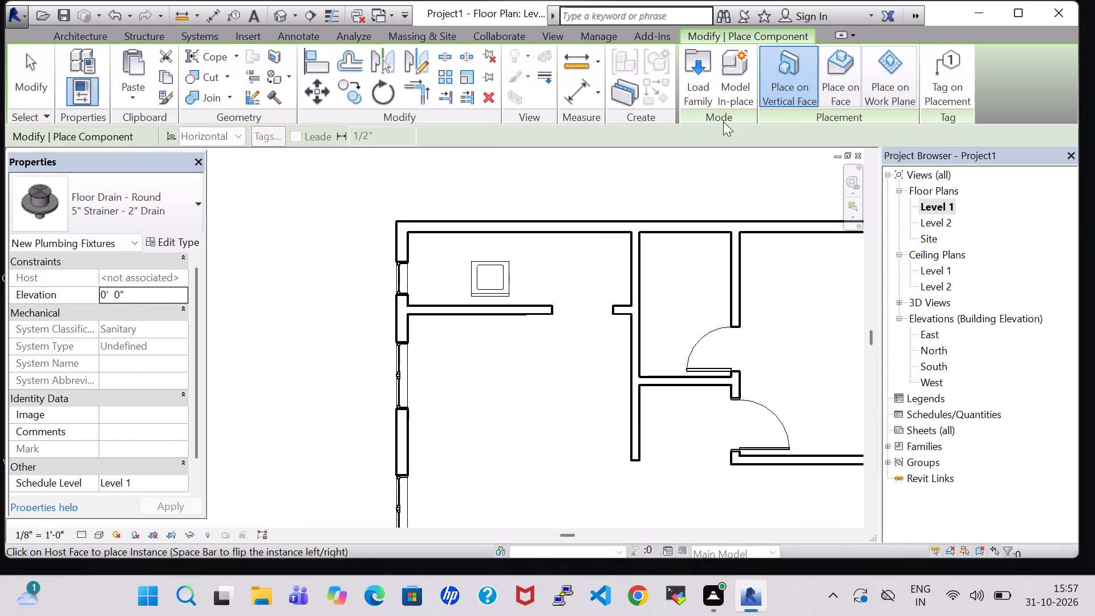
Place the round floor drain on the Level 1 work plane near the north wall, about 7'-0" from the laundry room's east partition.
left_click(901, 86)
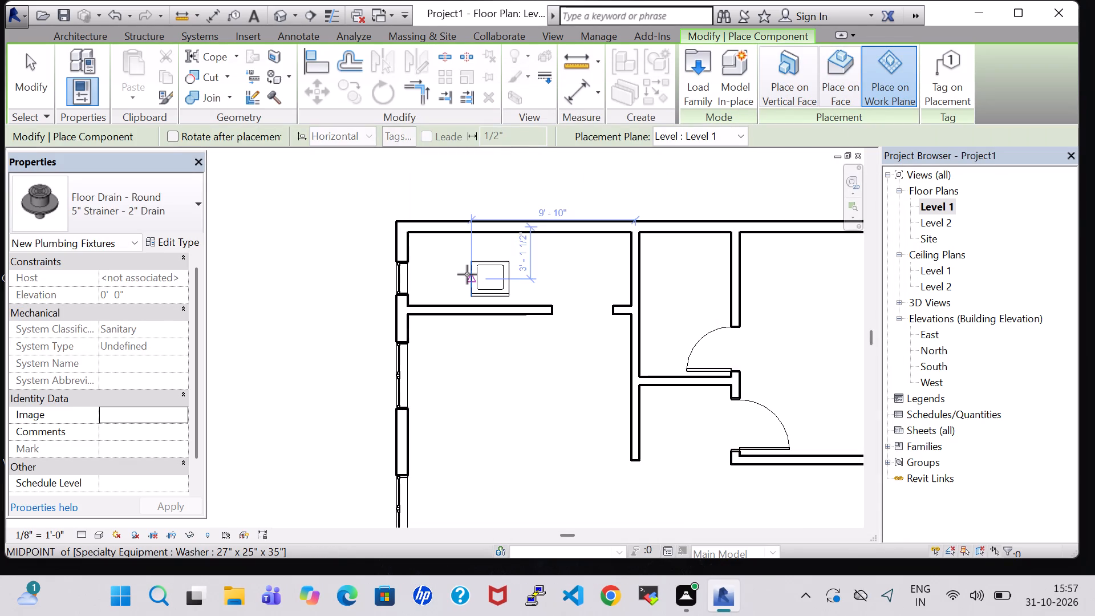
scroll(507, 250, "up", 3)
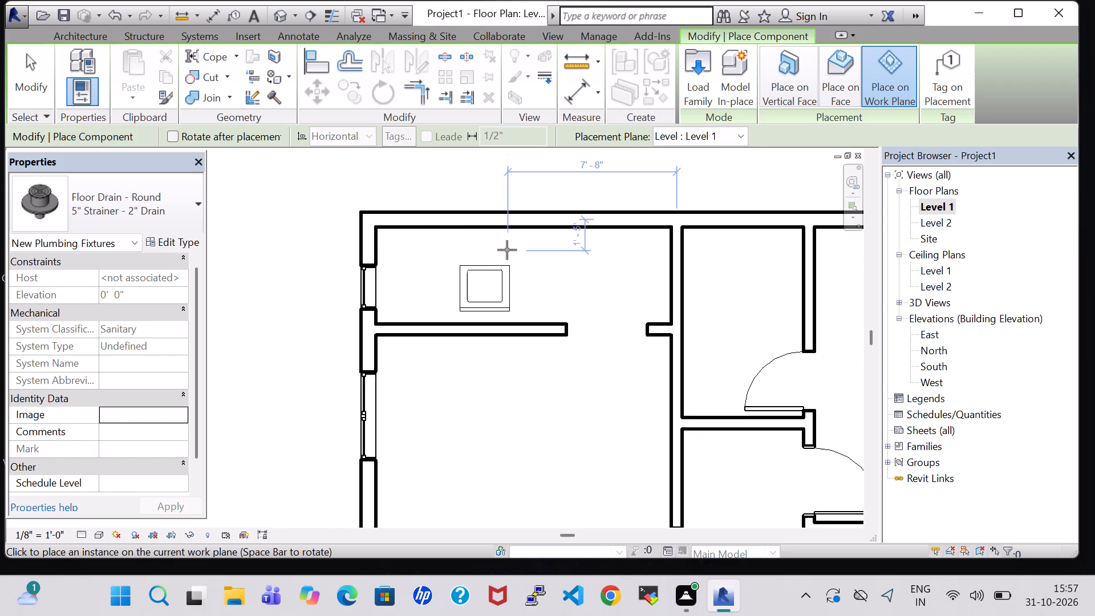
left_click(525, 240)
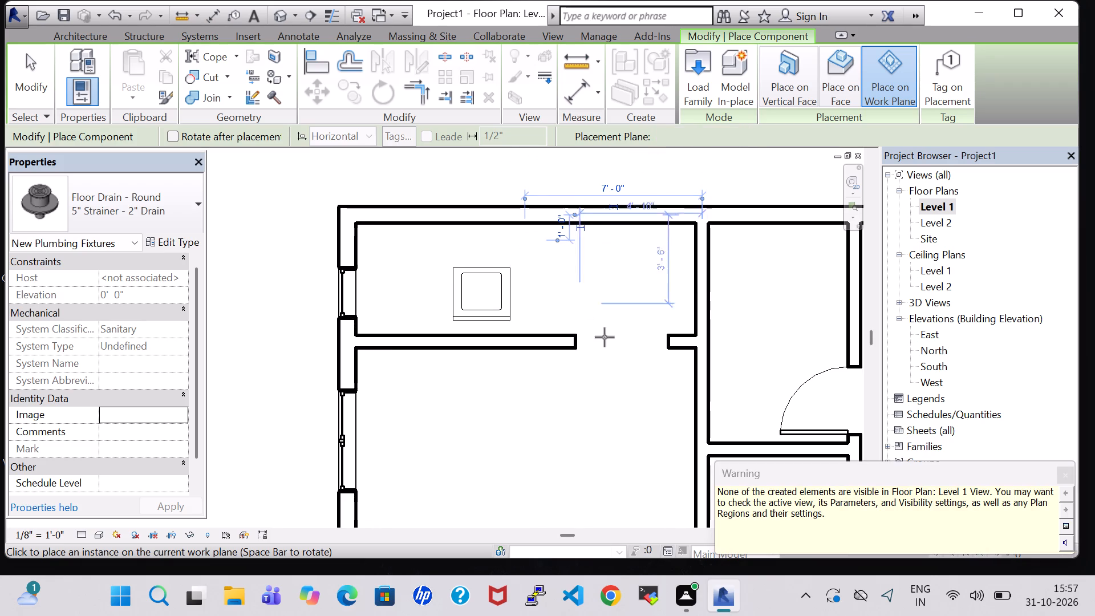
left_click(1061, 471)
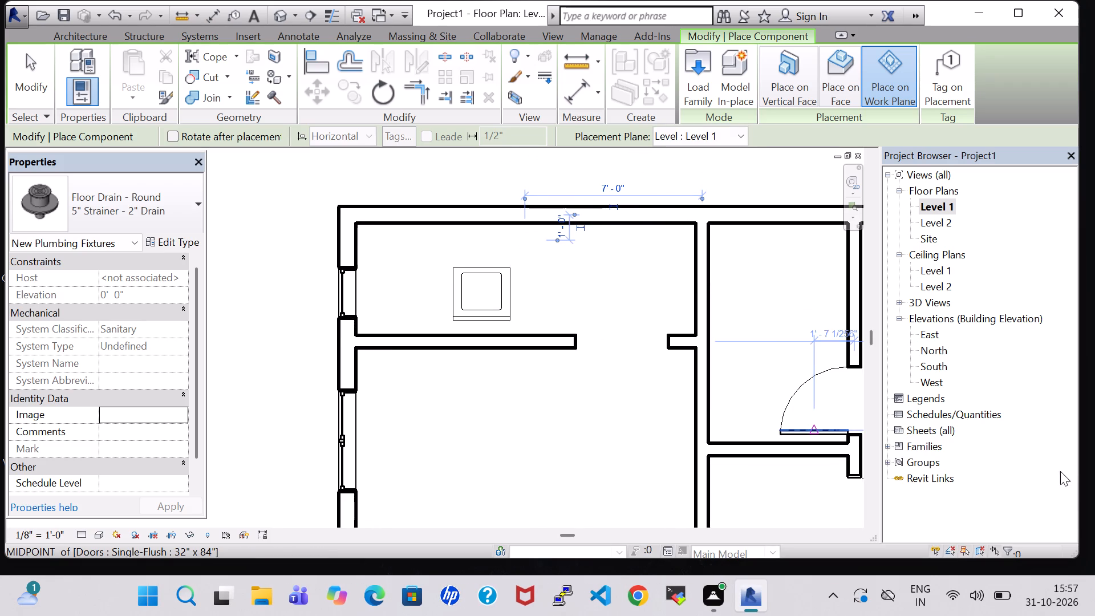
key("Escape")
key("Escape")
key("Escape")
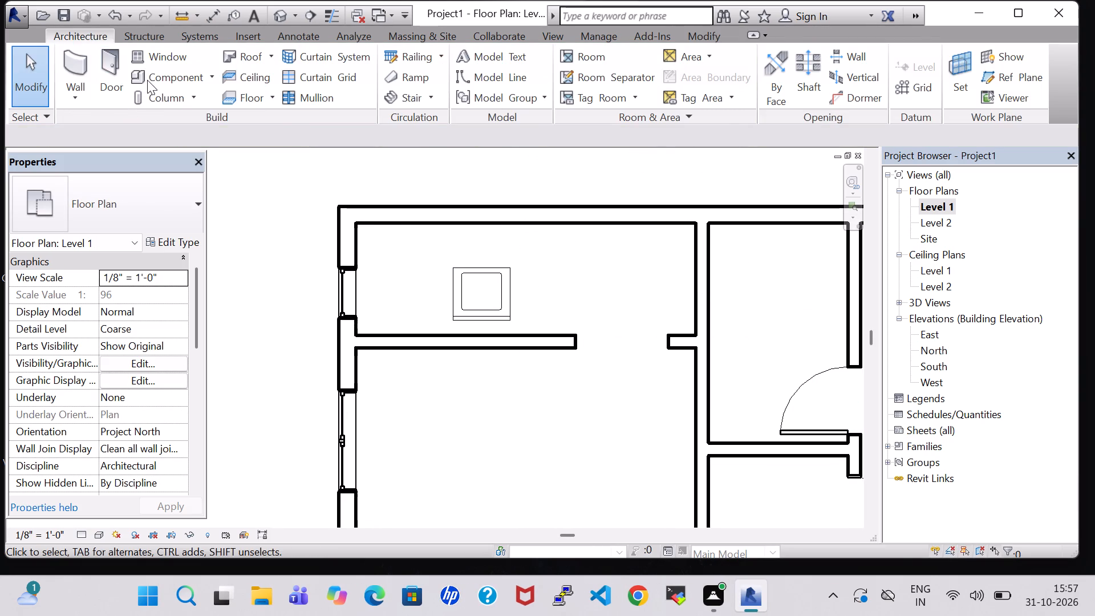
Load the Sink Vanity-Square family from the Sinks folder of the architectural plumbing fixtures.
left_click(147, 80)
left_click(691, 83)
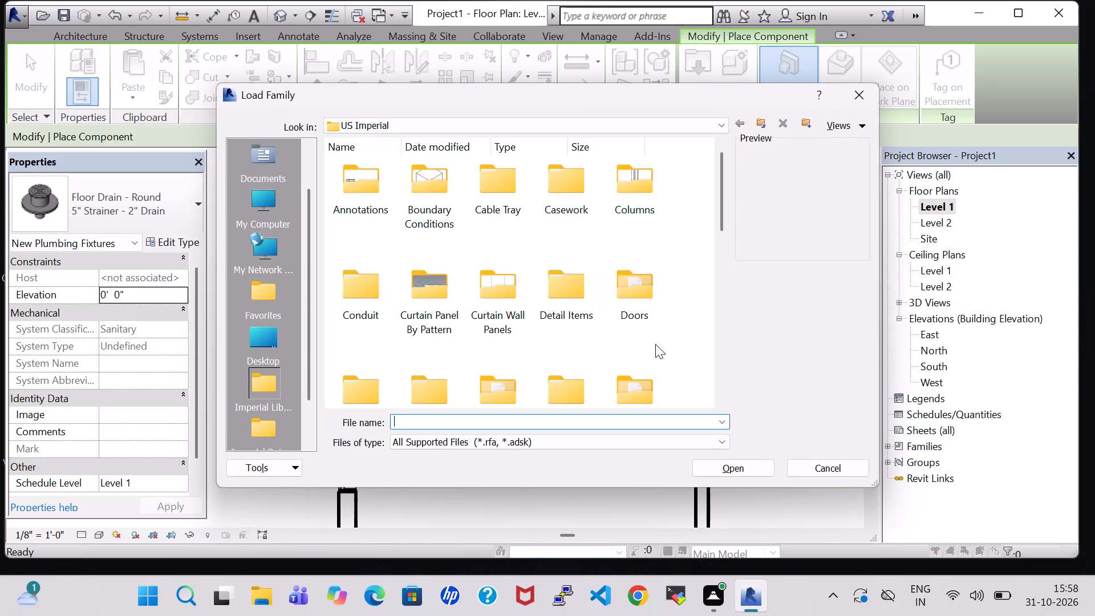
left_click(642, 386)
key("p")
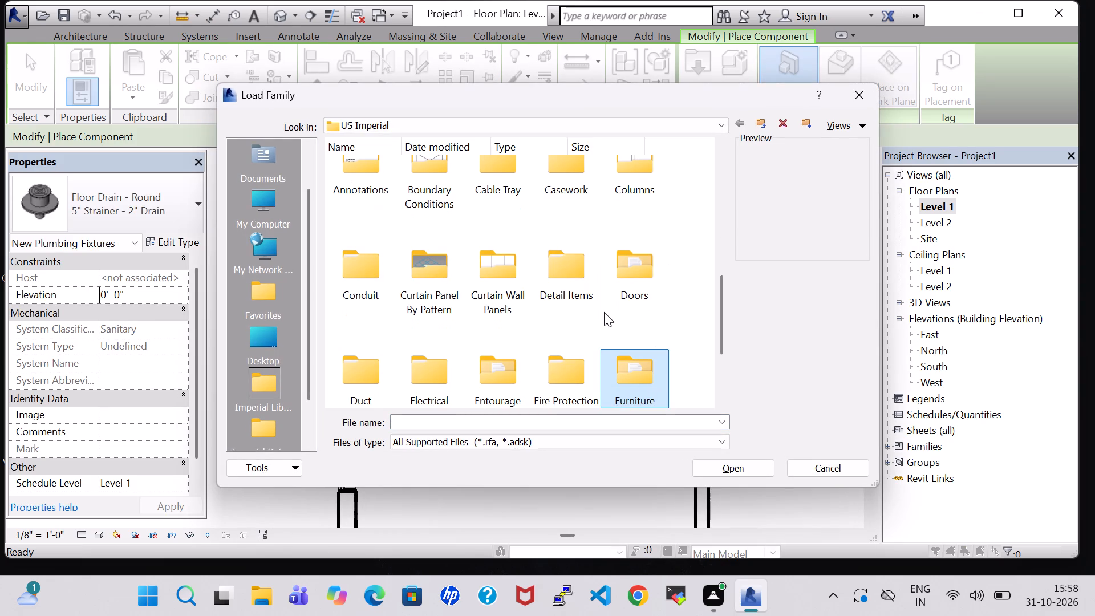
double_click(510, 198)
double_click(376, 186)
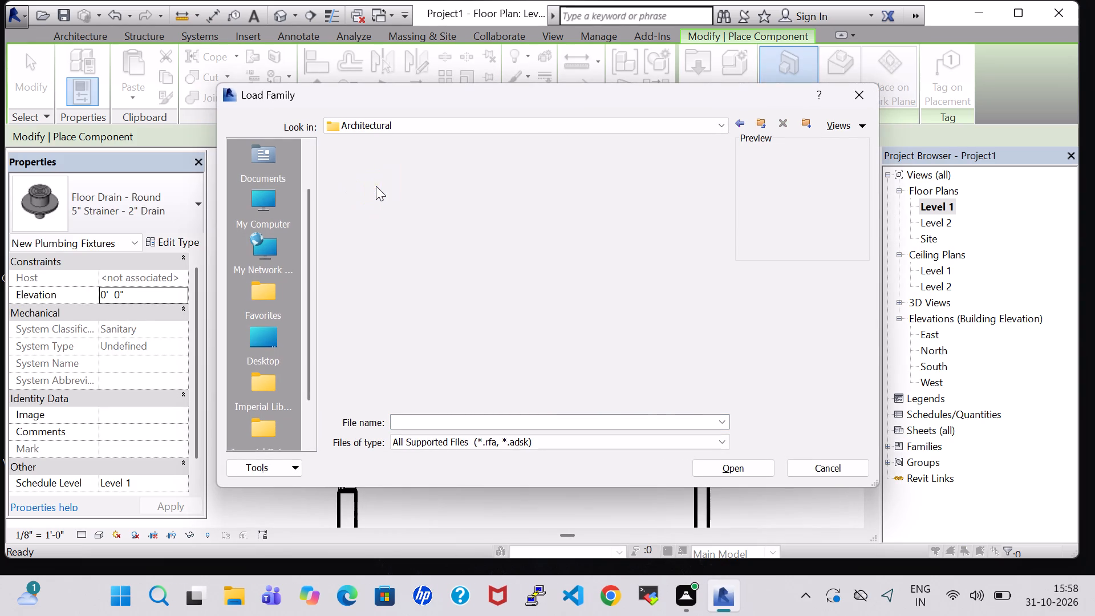
double_click(442, 201)
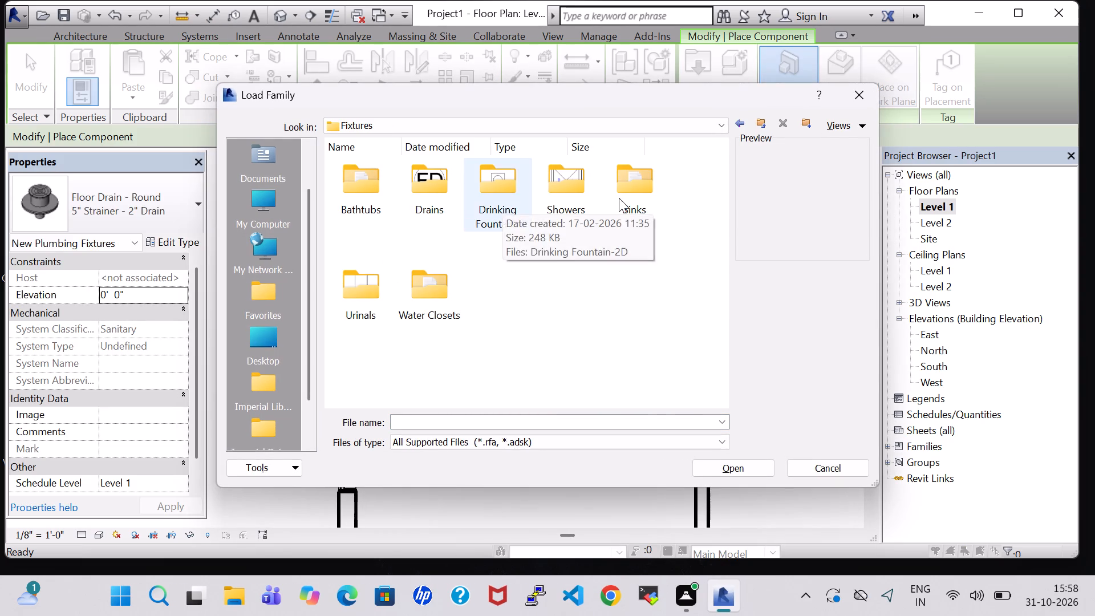
double_click(622, 198)
left_click(355, 279)
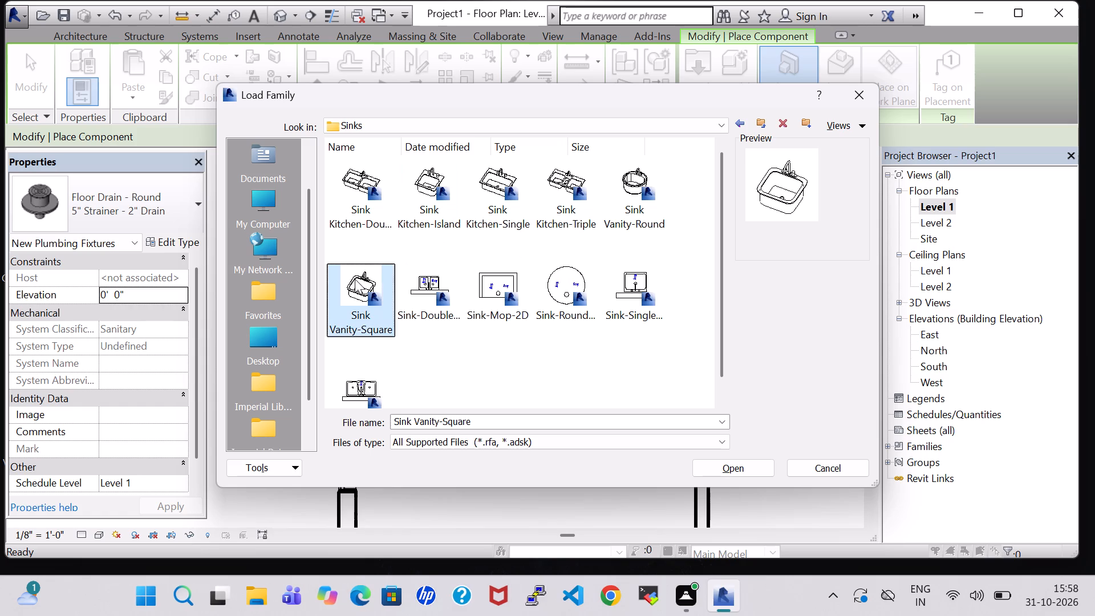
left_click(749, 468)
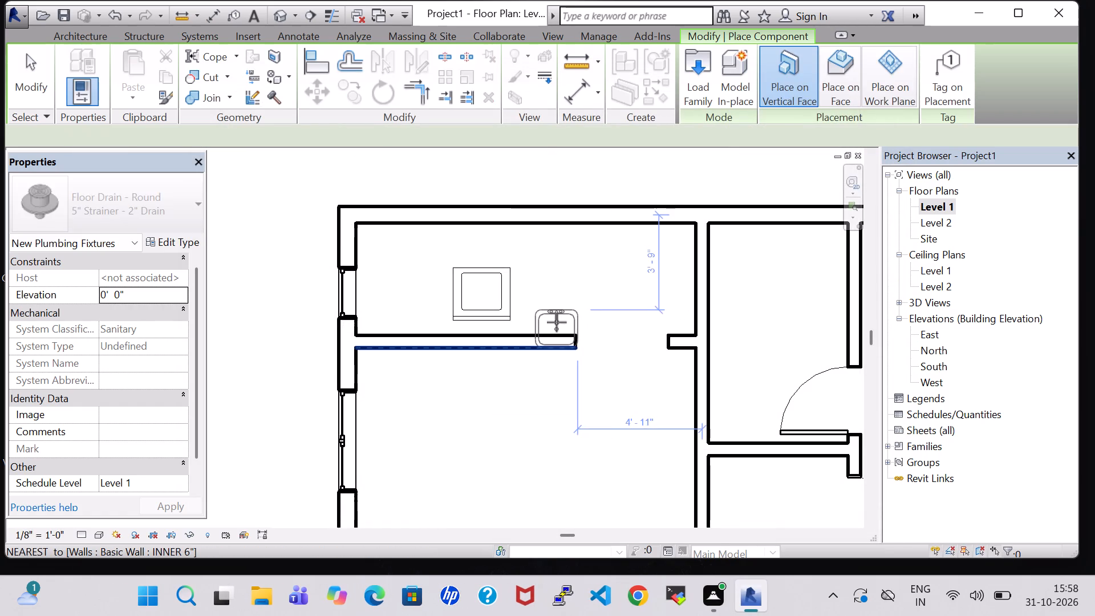
Place the 20" x 18" vanity sink, rotated 180°, beside the washer with its back against the partition south of it.
key("space")
key("space")
scroll(557, 322, "up", 4)
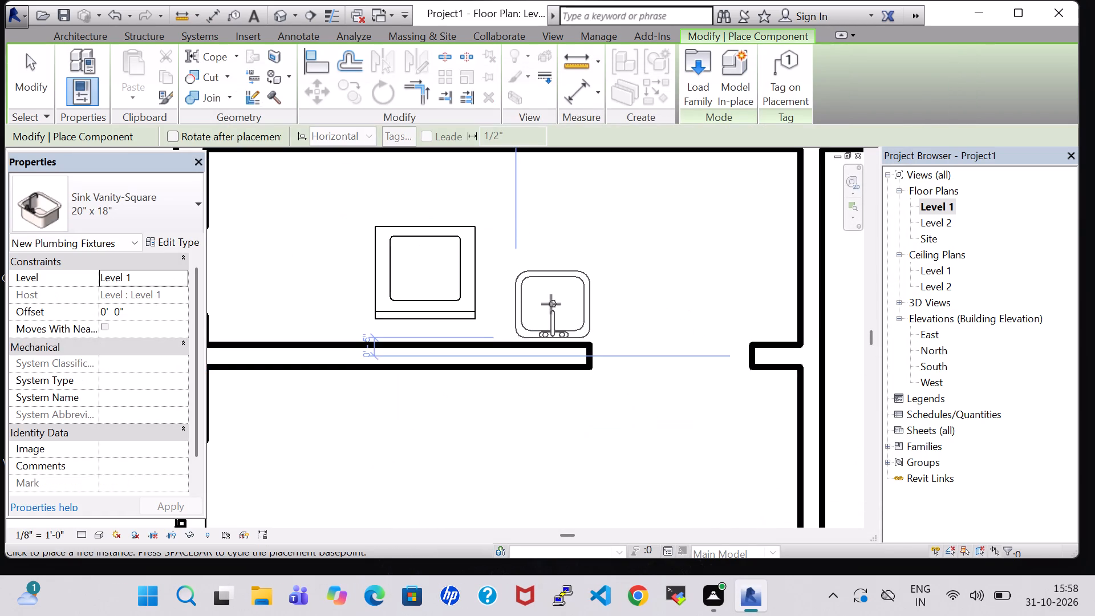
left_click(540, 310)
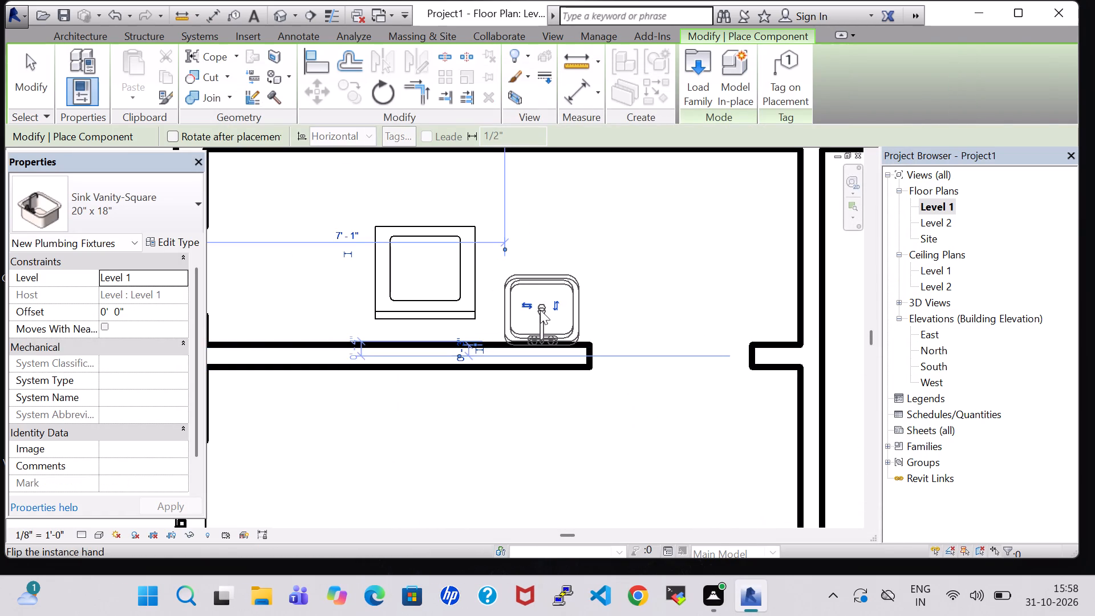
key("Escape")
key("Escape")
Nudge the vanity sink two increments west along the partition, toward the washer.
left_click(540, 310)
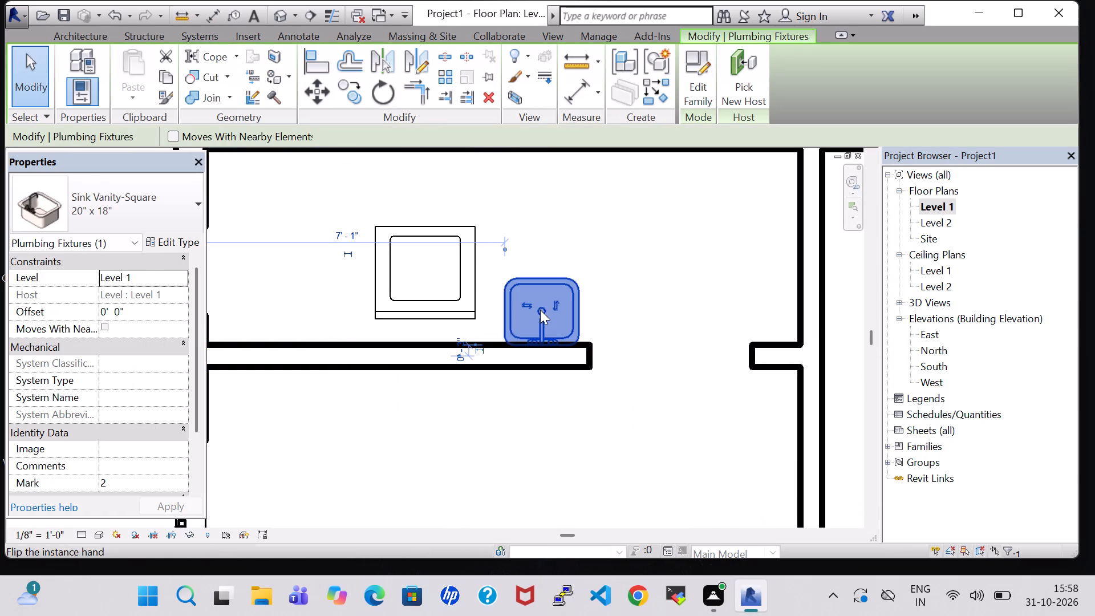
key("Left")
key("Left")
left_click(616, 455)
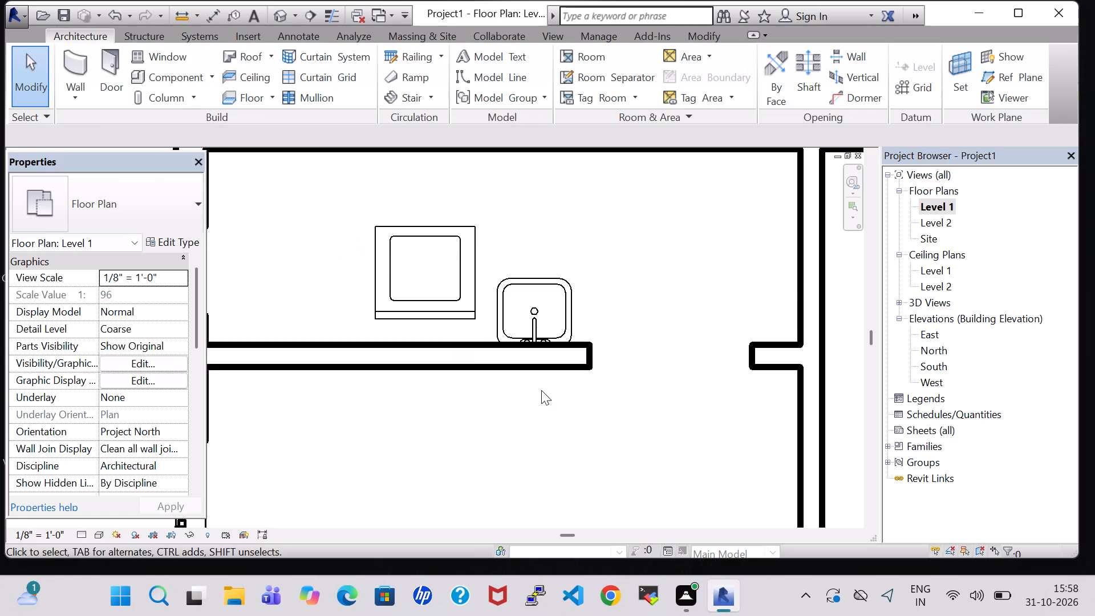
Load the Mirror-Ellipse family from the Furniture folder of the US Imperial library.
left_click(162, 81)
left_click(688, 61)
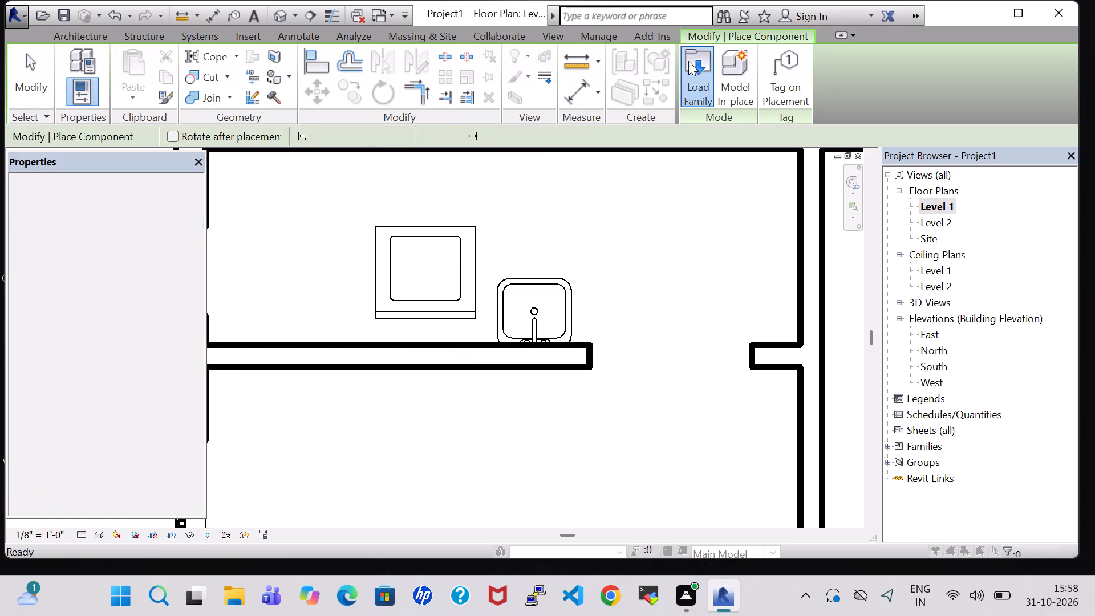
left_click(641, 374)
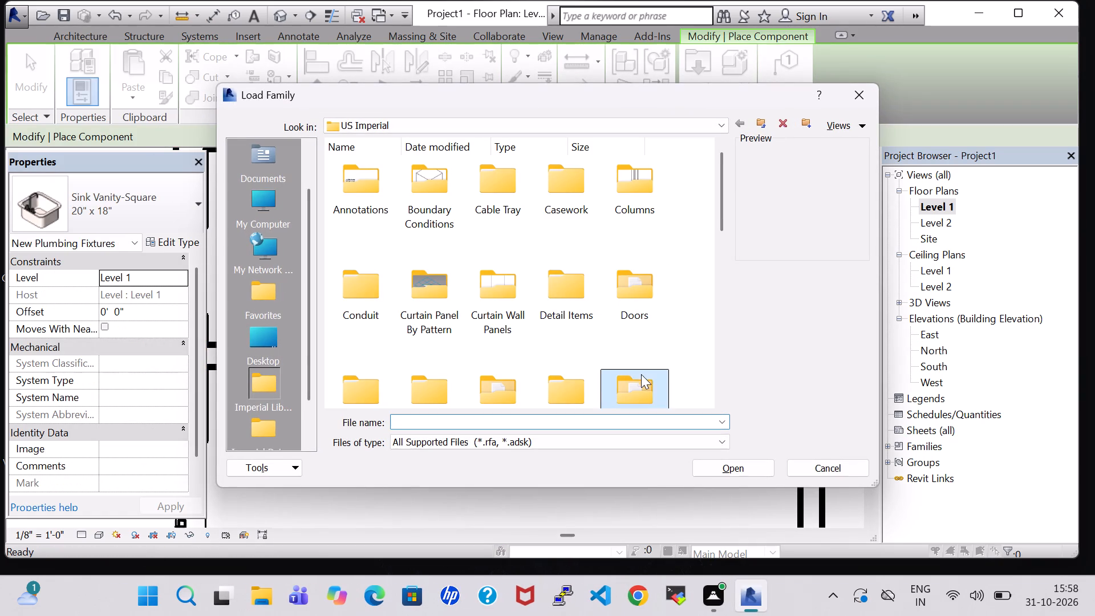
double_click(640, 367)
left_click(612, 194)
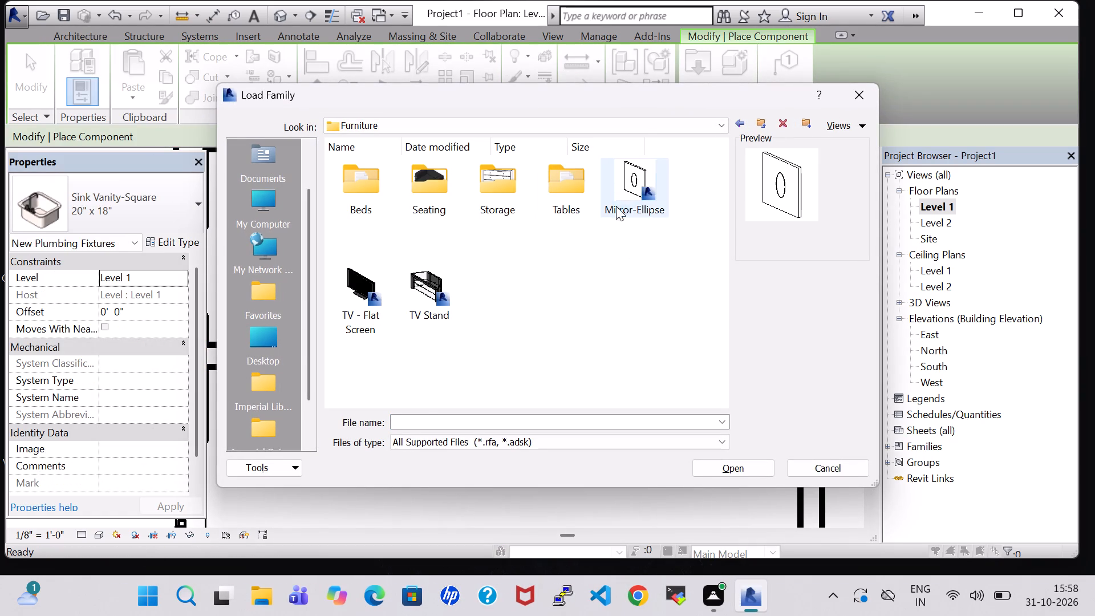
left_click(759, 465)
Place the 24" x 48" elliptical mirror on the partition's face directly behind the vanity sink.
scroll(509, 350, "up", 4)
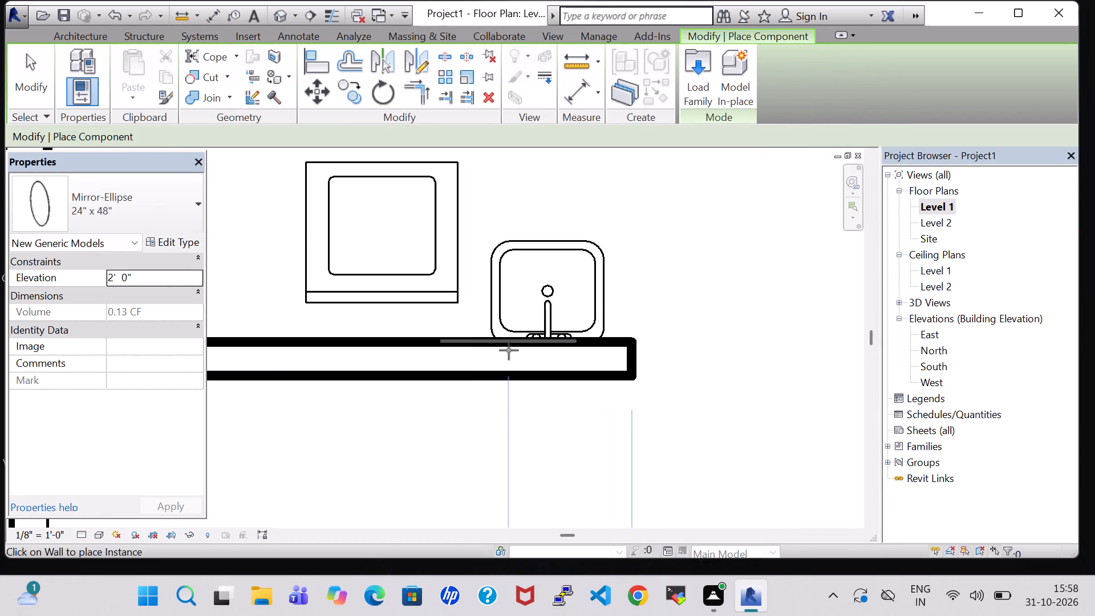
scroll(509, 350, "up", 3)
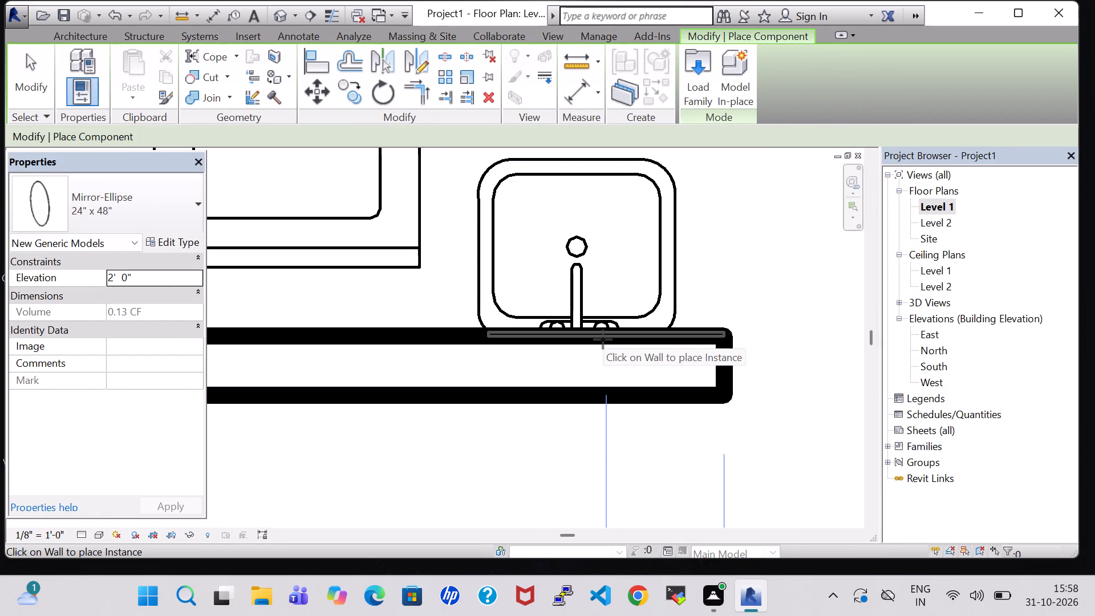
left_click(571, 336)
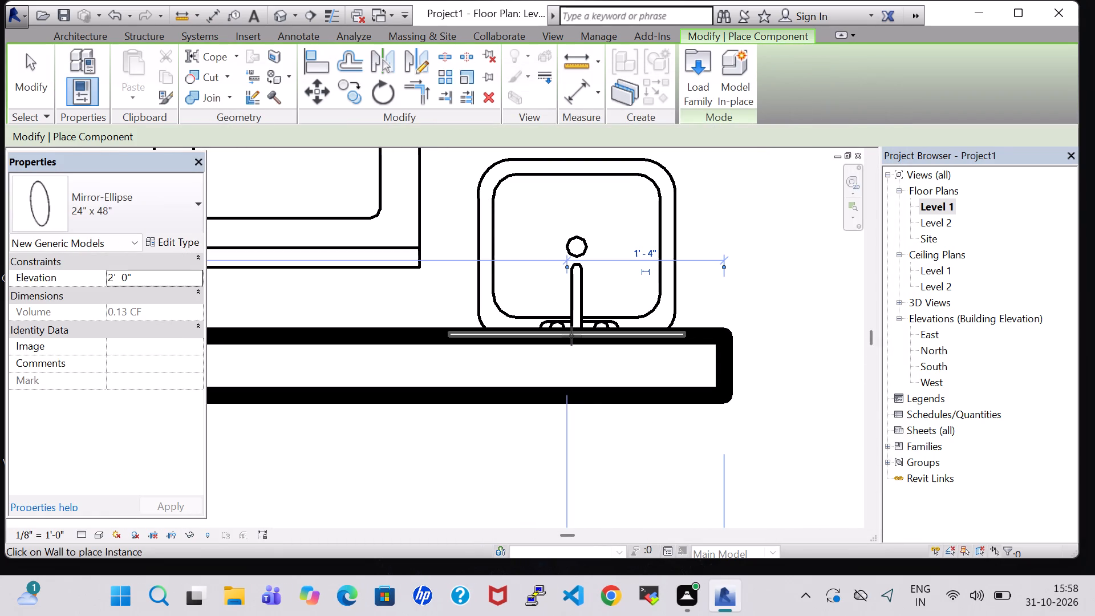
key("Escape")
key("Escape")
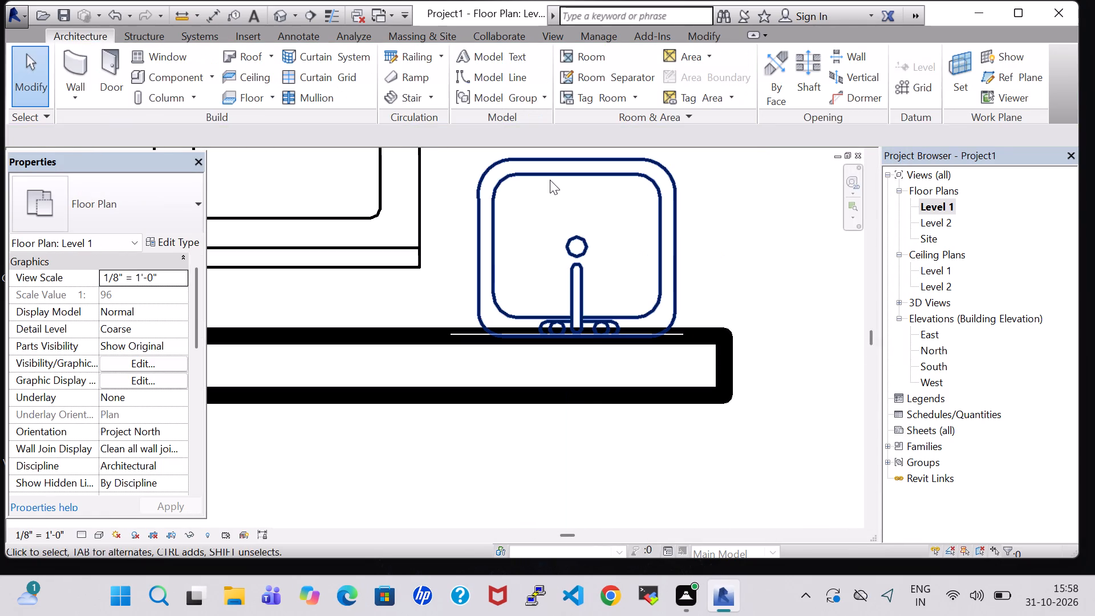
Nudge the vanity sink one increment west along the partition.
left_click(550, 180)
key("Left")
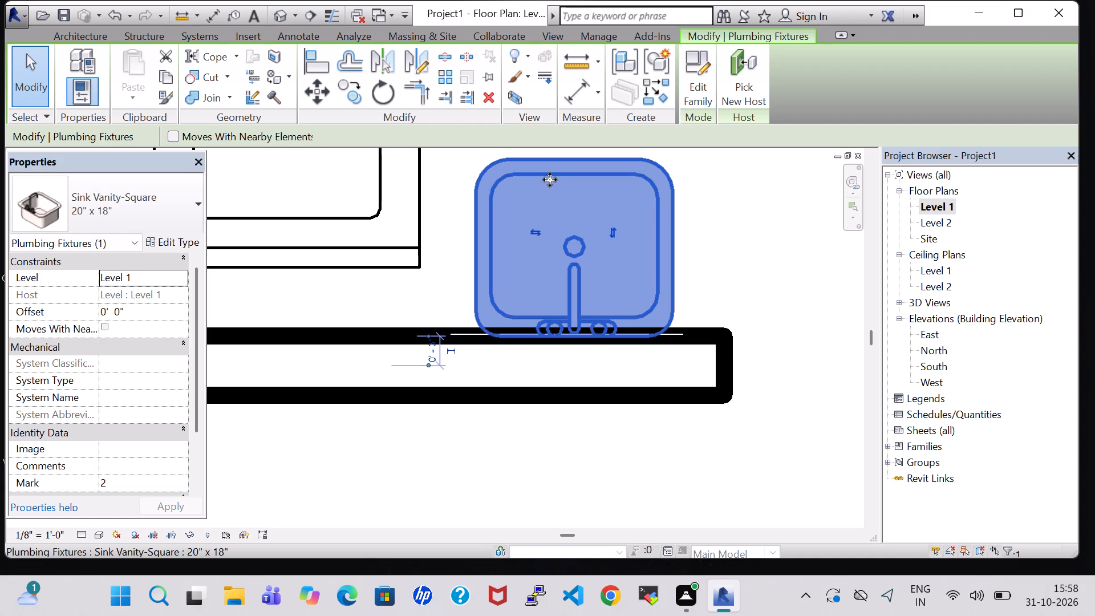
left_click(702, 229)
Set the elliptical mirror's elevation to 3' 5".
left_click(670, 336)
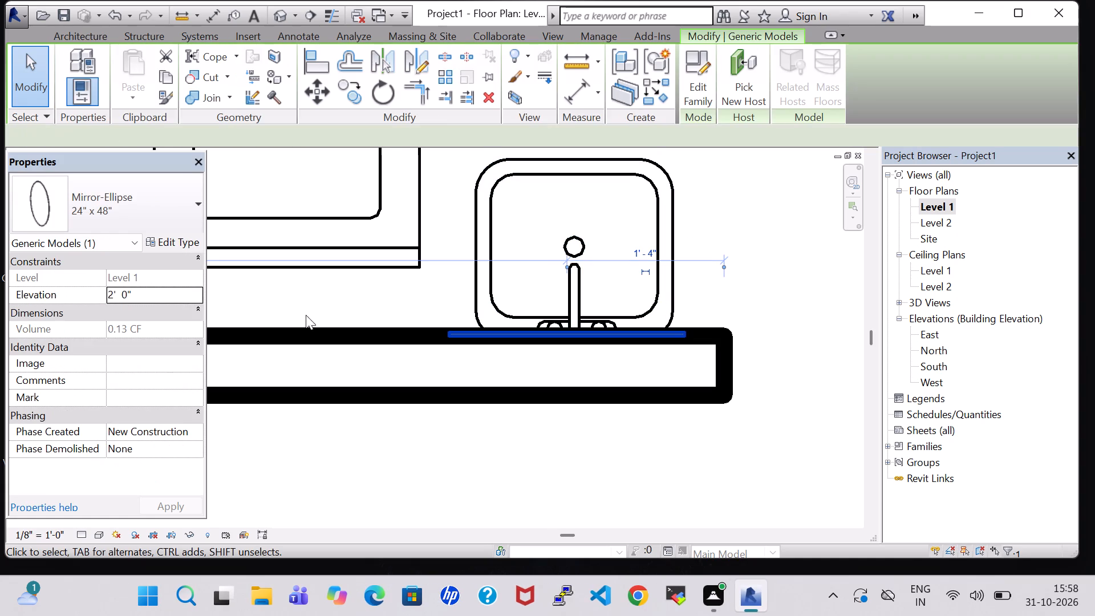
left_click(114, 296)
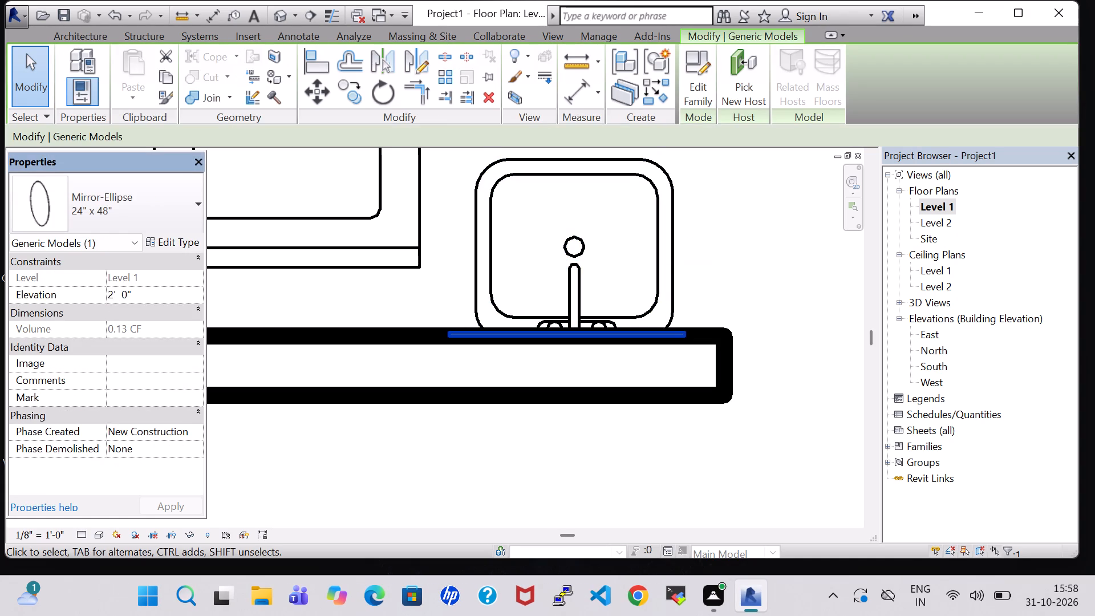
key("BackSpace")
key("3")
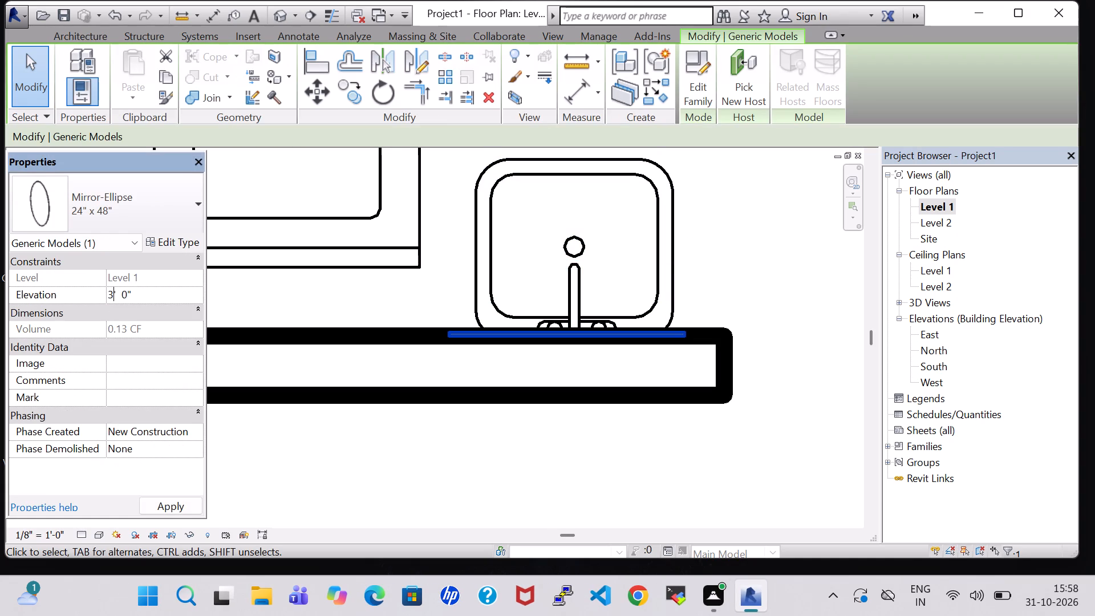
left_click(128, 299)
key("BackSpace")
key("5")
left_click(188, 504)
left_click(488, 465)
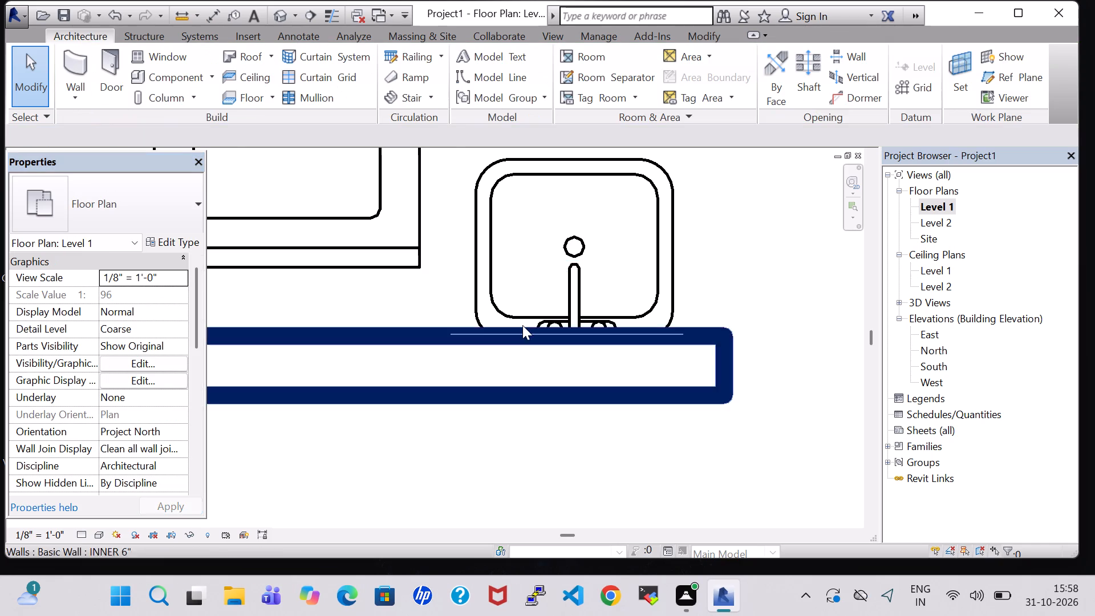
In the 3D view, nudge the washer two increments away from the sink and two increments toward the partition.
scroll(522, 325, "down", 3)
left_click(267, 14)
left_click(272, 15)
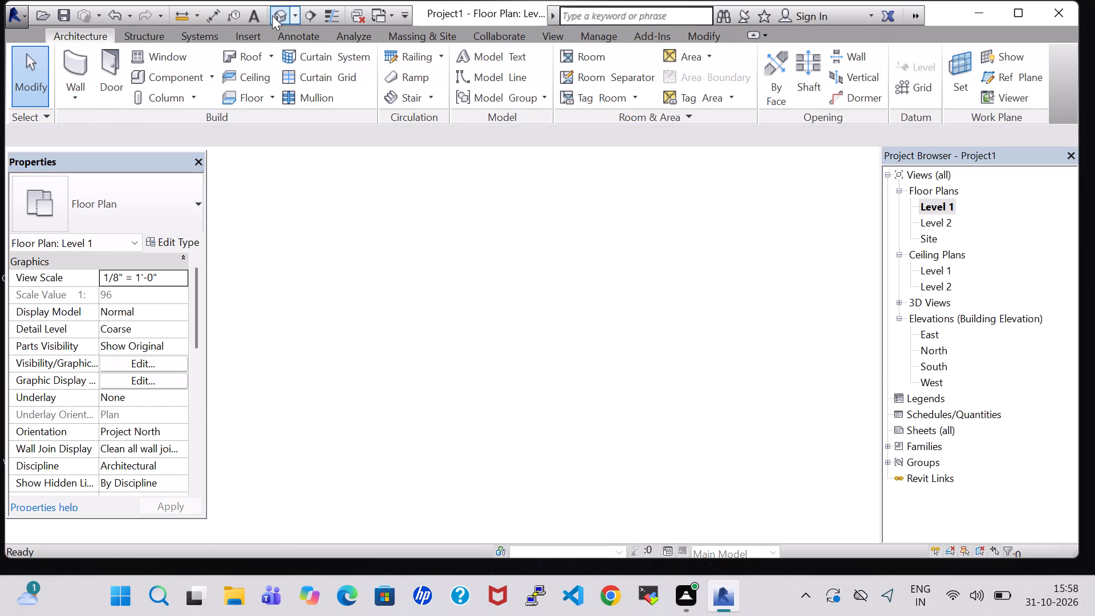
scroll(526, 399, "up", 5)
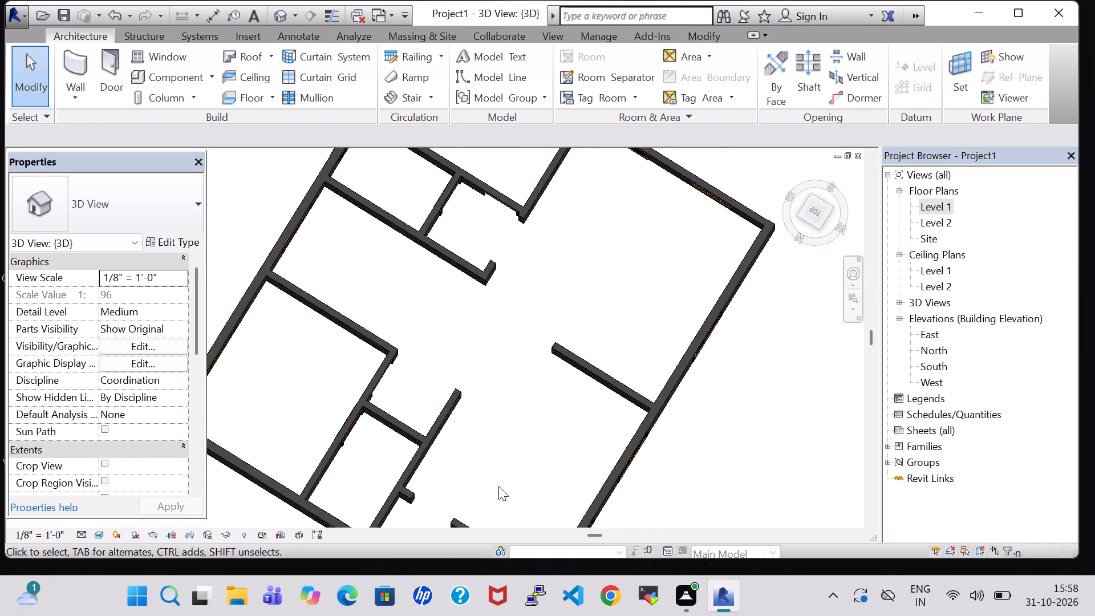
middle_click_drag(498, 486, 541, 350)
scroll(626, 396, "up", 4)
middle_click_drag(562, 362, 622, 390, "shift")
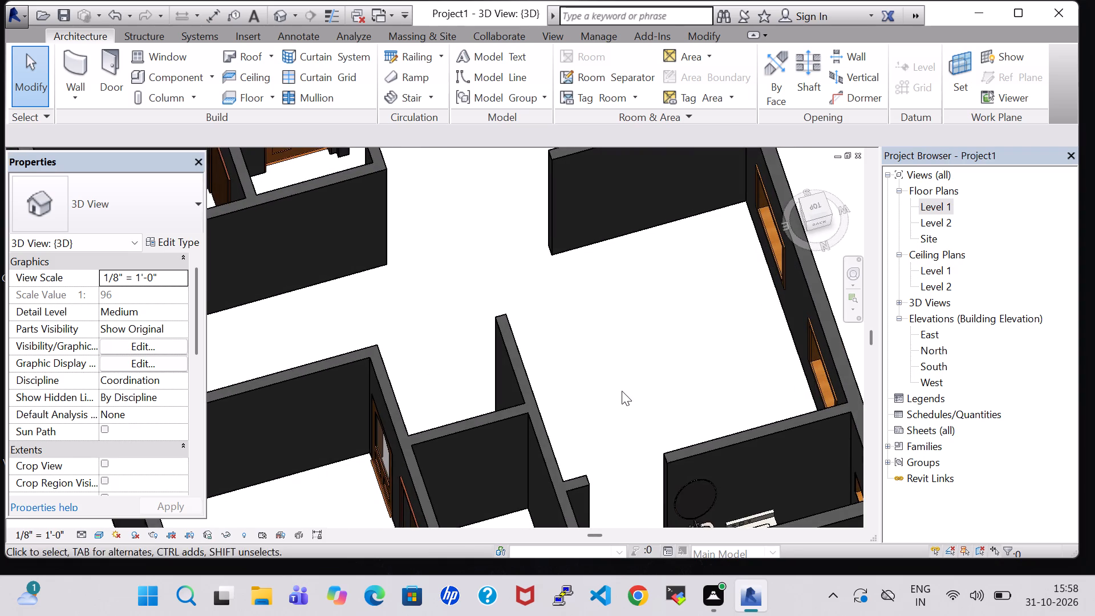
middle_click_drag(622, 391, 593, 215)
middle_click_drag(609, 226, 571, 336, "shift")
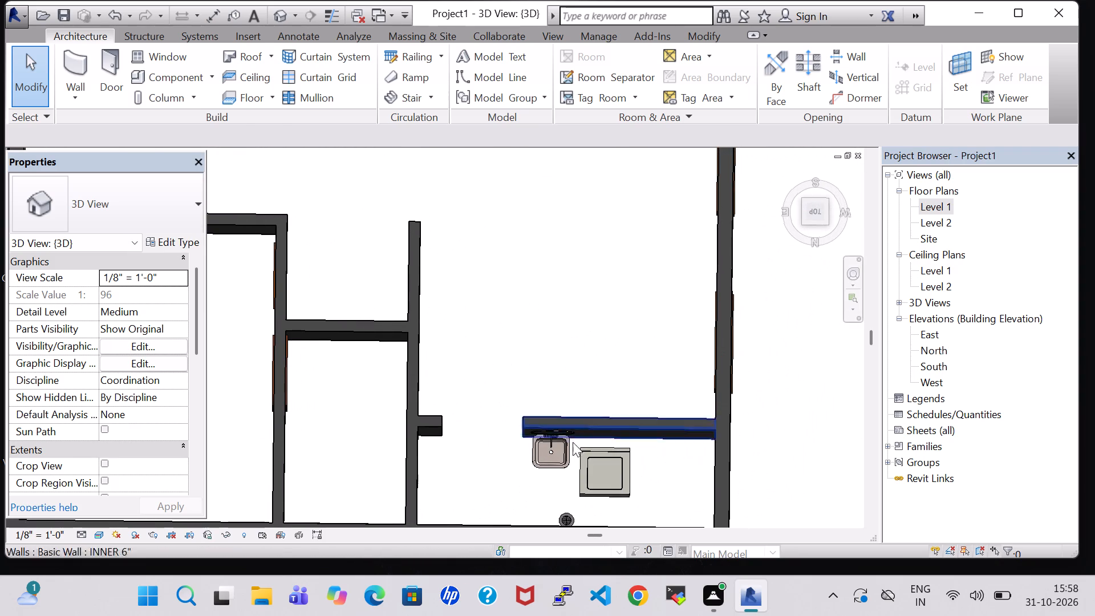
left_click(585, 471)
key("Right")
key("Right")
key("Up")
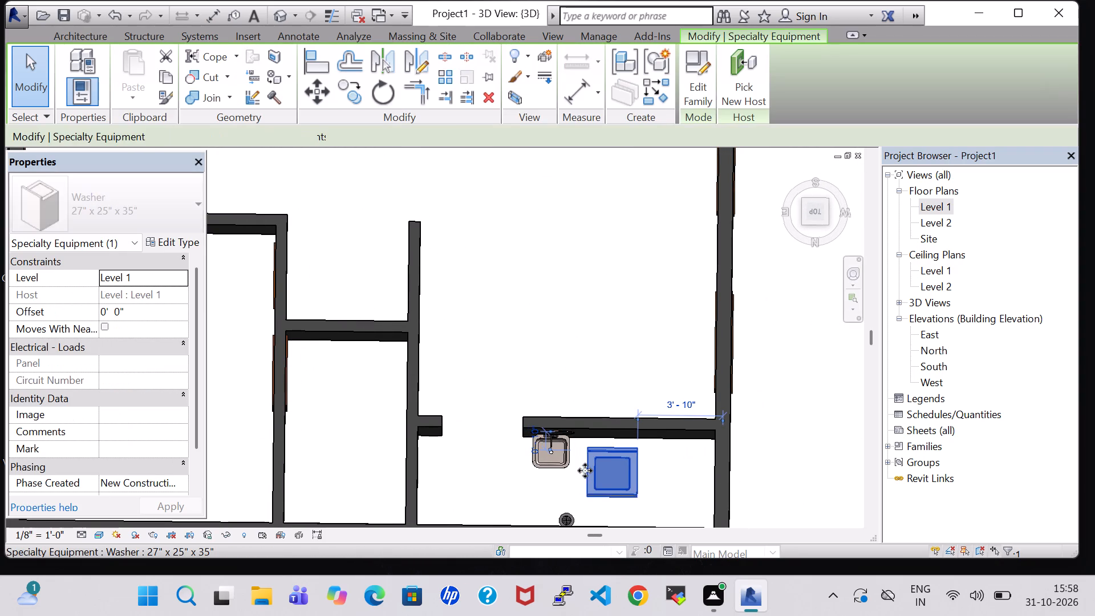
key("Up")
In the Level 1 floor plan, nudge the washer one increment south toward the partition.
double_click(932, 206)
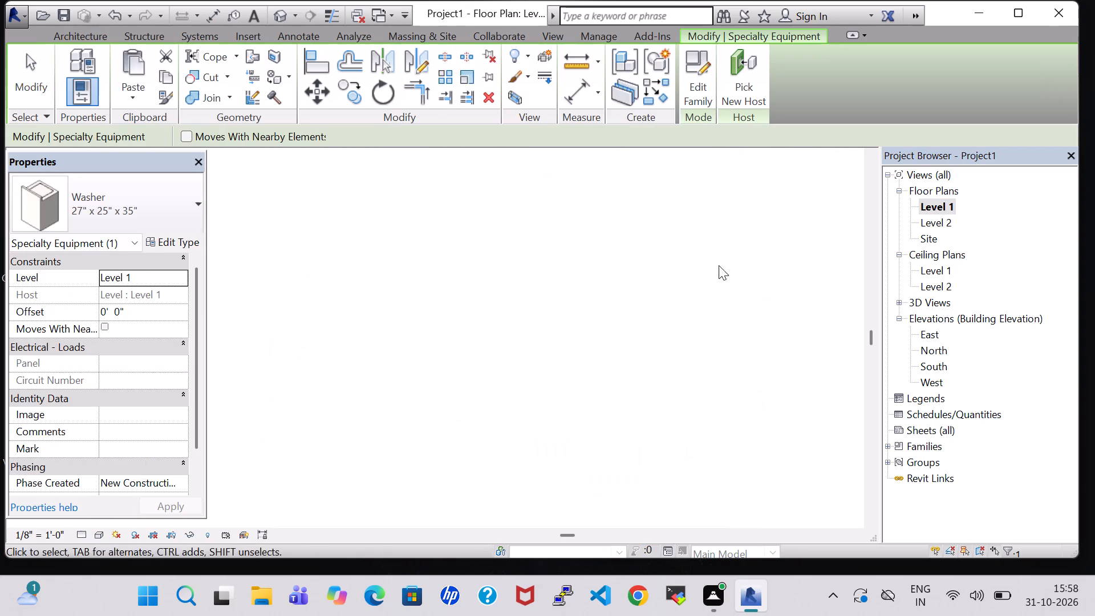
left_click(727, 289)
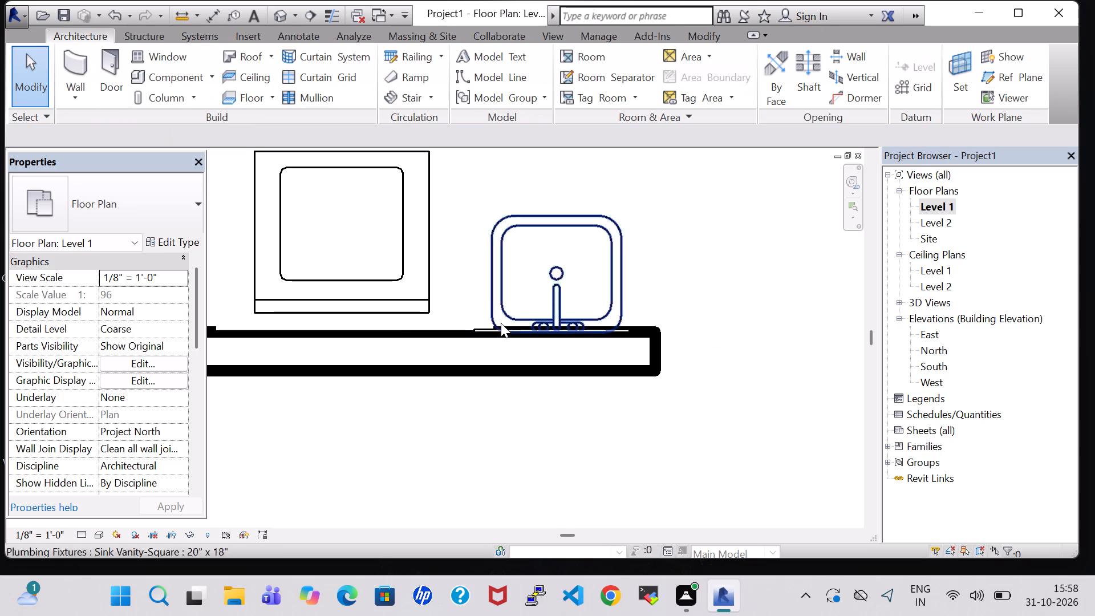
left_click(392, 311)
key("Down")
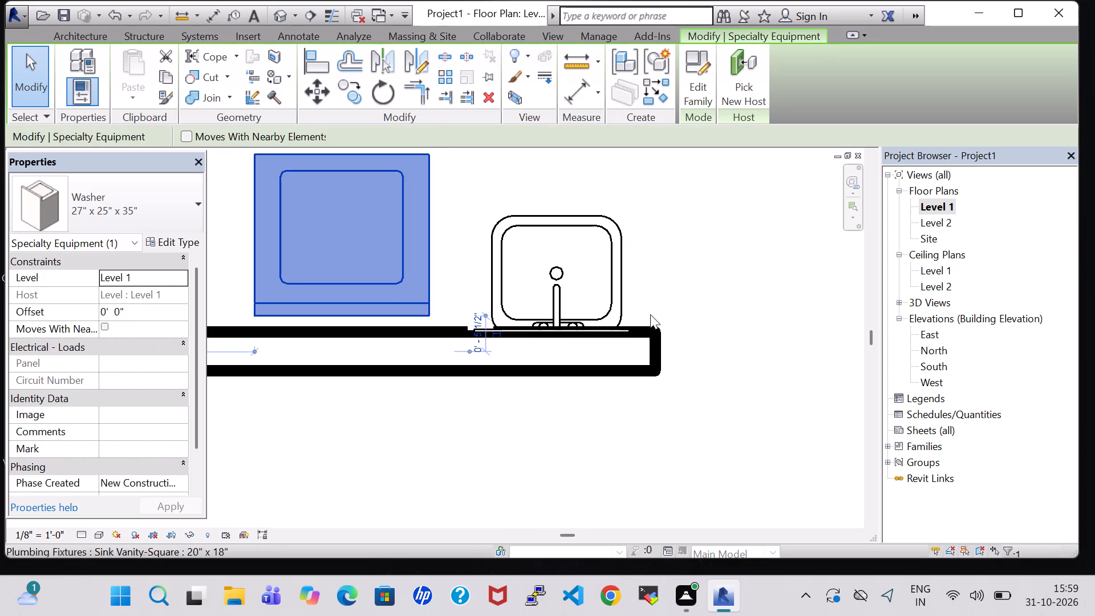
left_click(728, 299)
Place a room with its tag in the space containing the washer and vanity sink.
scroll(728, 298, "down", 5)
middle_click_drag(728, 298, 663, 370)
scroll(663, 370, "down", 2)
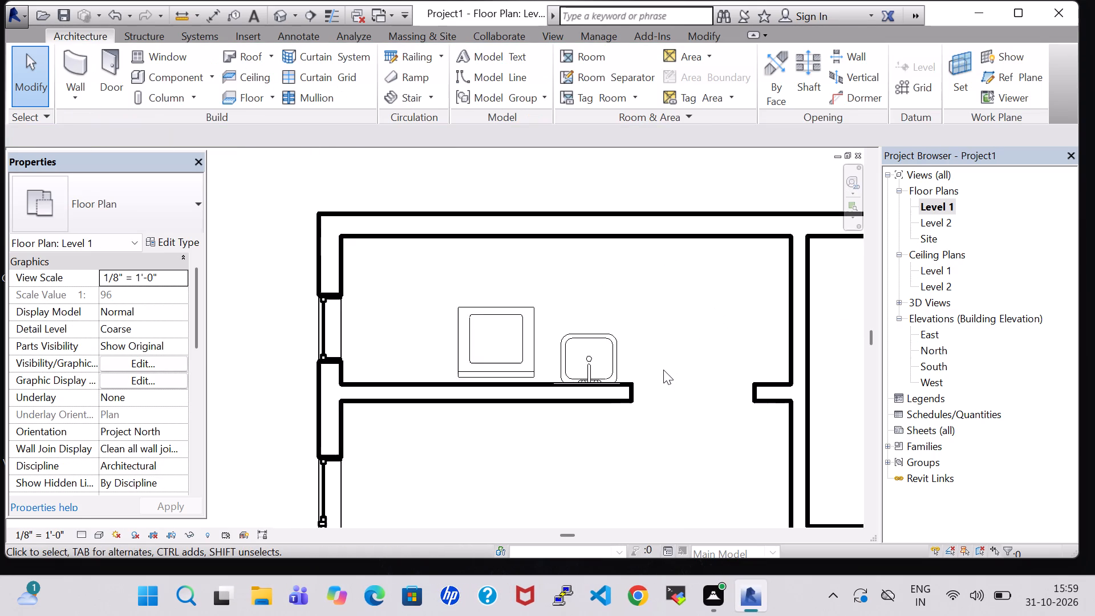
scroll(663, 370, "down", 2)
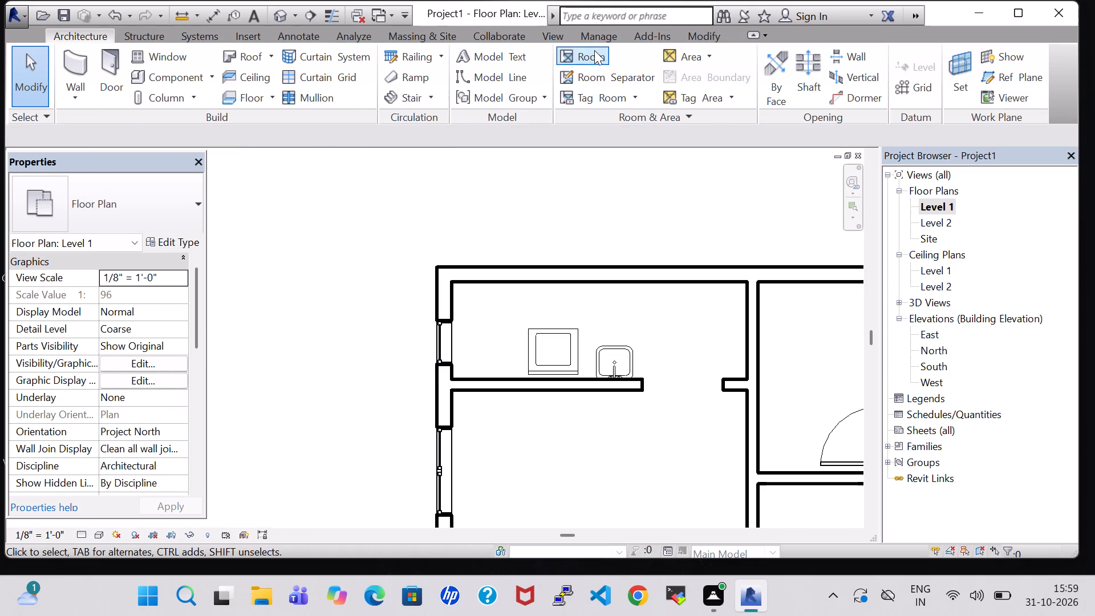
left_click(594, 50)
left_click(587, 330)
key("Escape")
key("Escape")
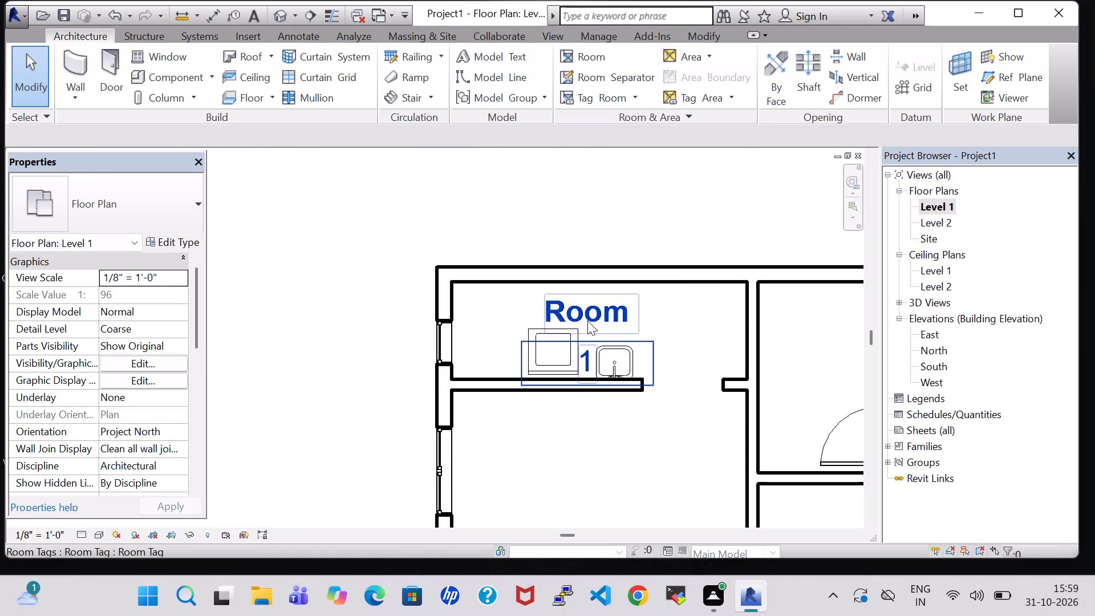
Turn off Show Room Number in the Room Tag type properties.
left_click(587, 316)
left_click(163, 241)
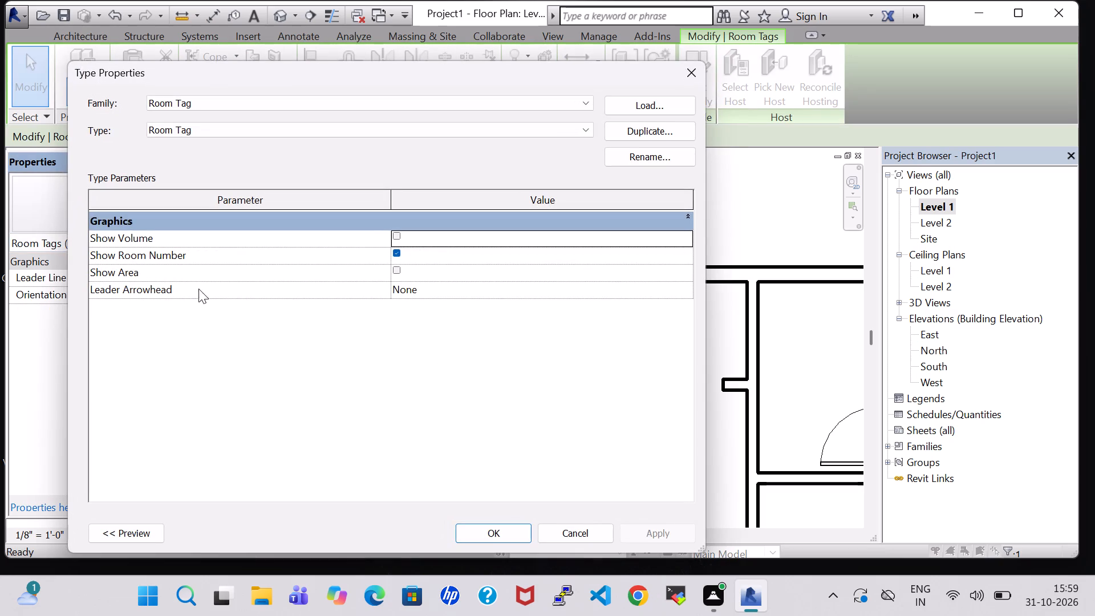
left_click(395, 254)
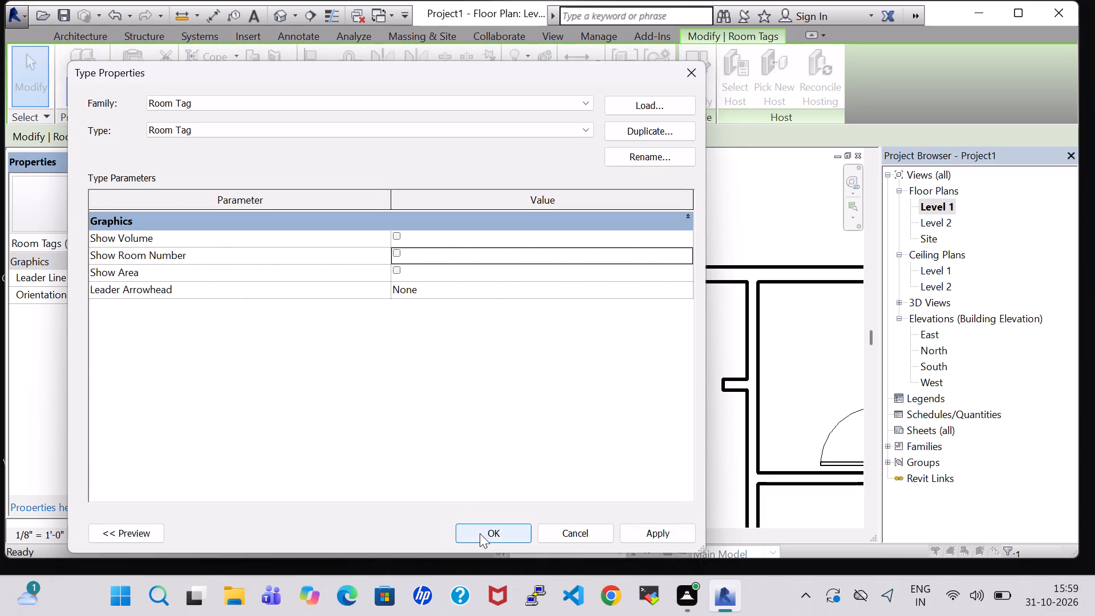
left_click(480, 533)
Rename the tagged room as WASH AREA.
double_click(590, 310)
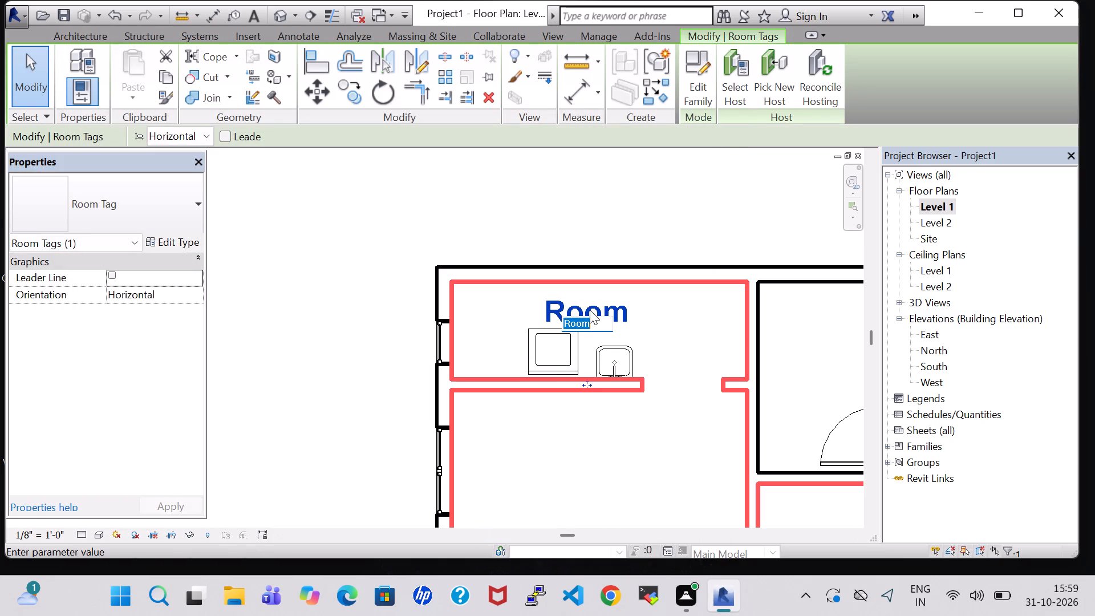
key("BackSpace")
type("WASH AREA")
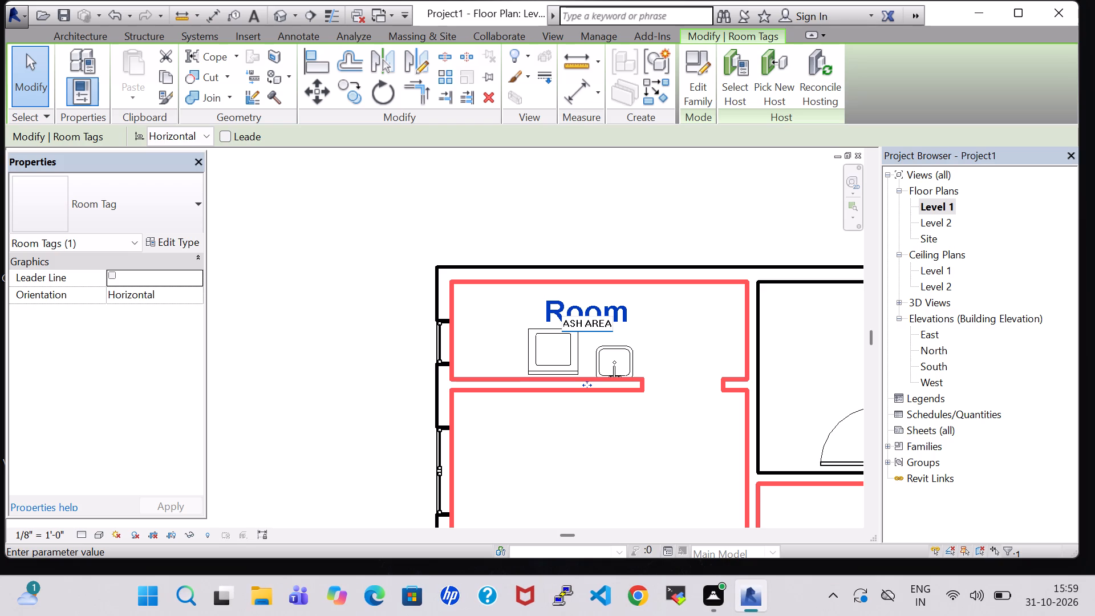
key("Return")
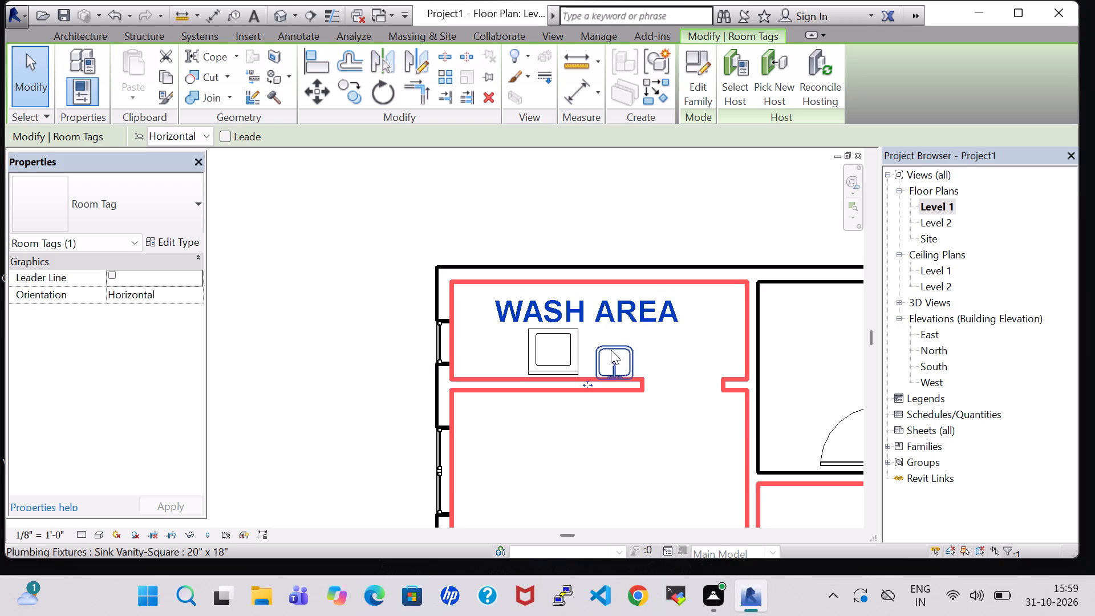
left_click(607, 434)
Load the Work Station Cubicle family from the Furniture System folder of the US Imperial library.
scroll(607, 434, "down", 4)
middle_click_drag(606, 430, 579, 279)
left_click(173, 76)
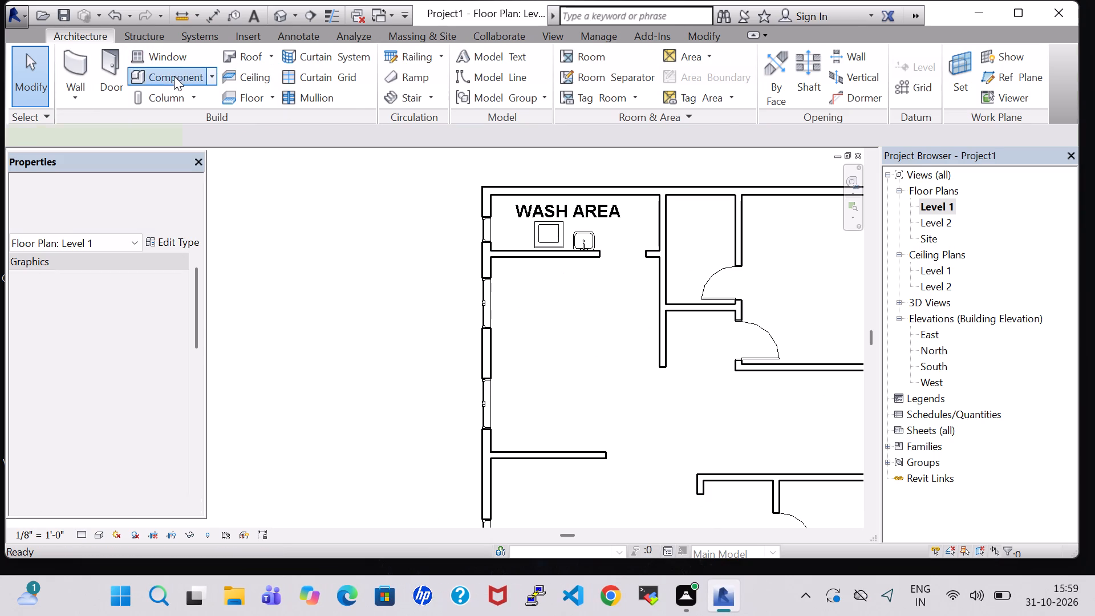
left_click(693, 64)
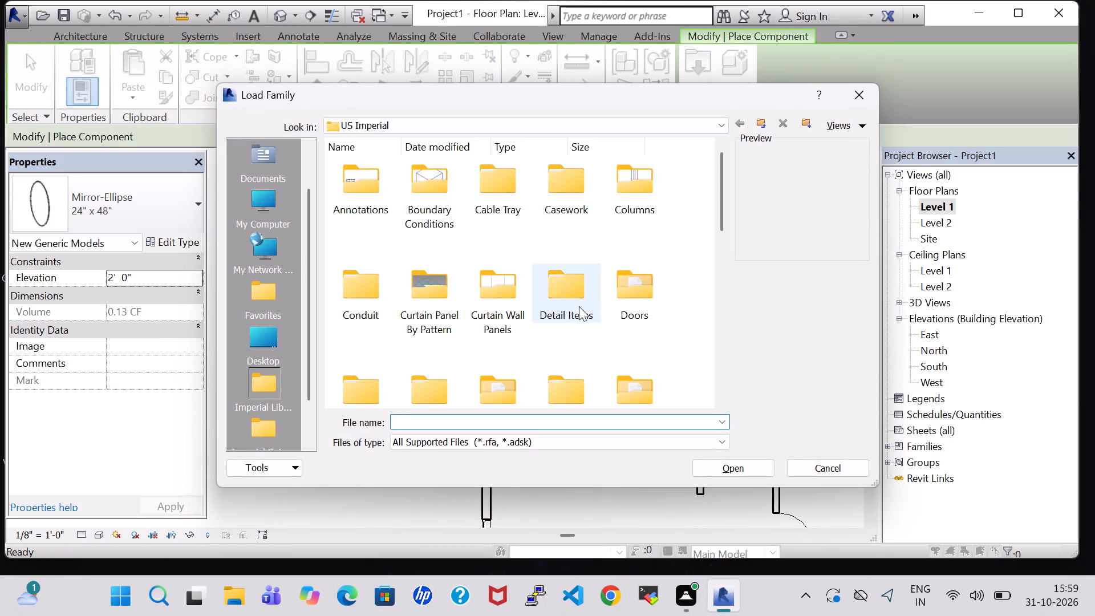
left_click(565, 310)
key("s")
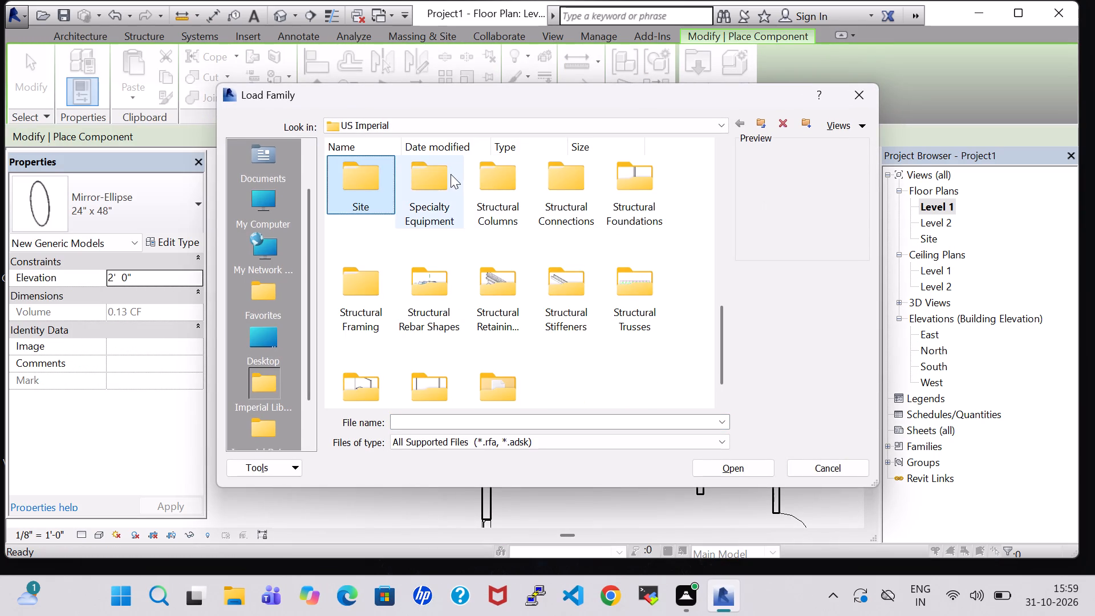
double_click(451, 174)
double_click(449, 194)
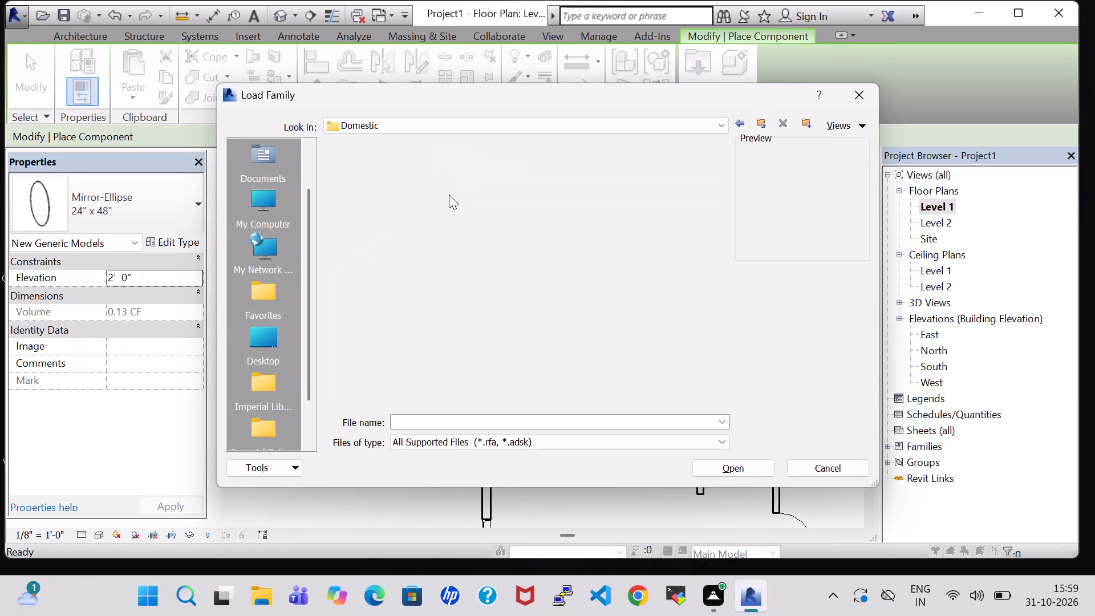
left_click(745, 122)
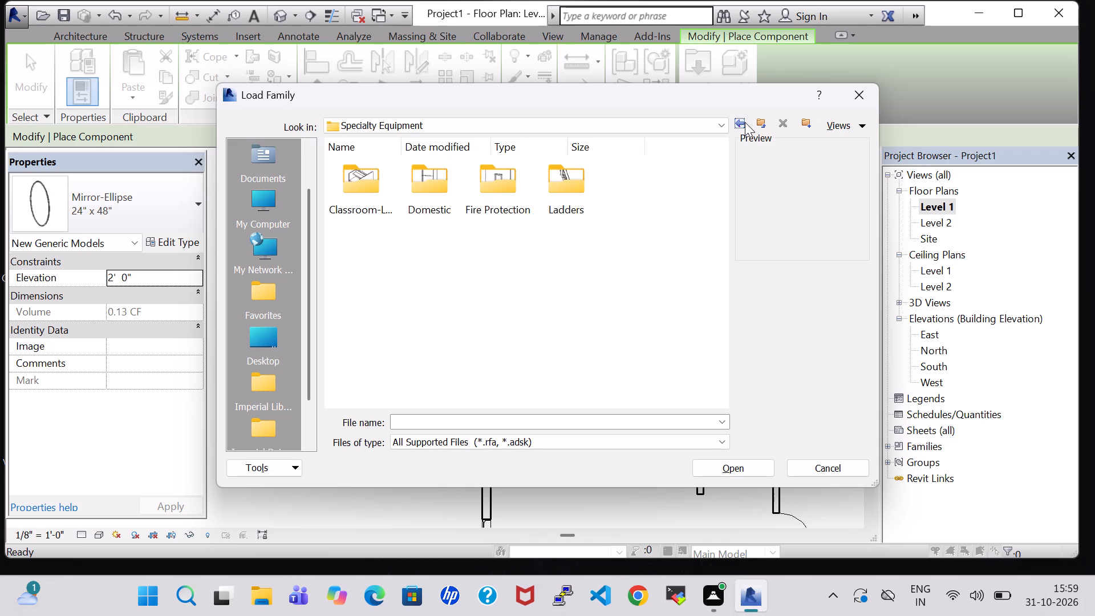
left_click(745, 122)
left_click(581, 293)
key("f")
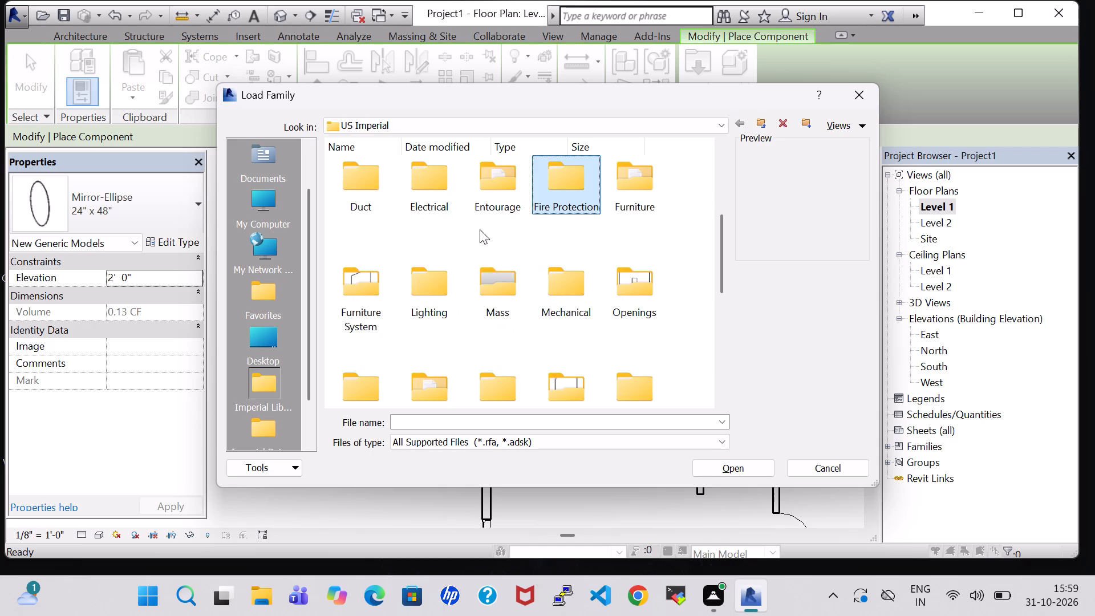
double_click(376, 294)
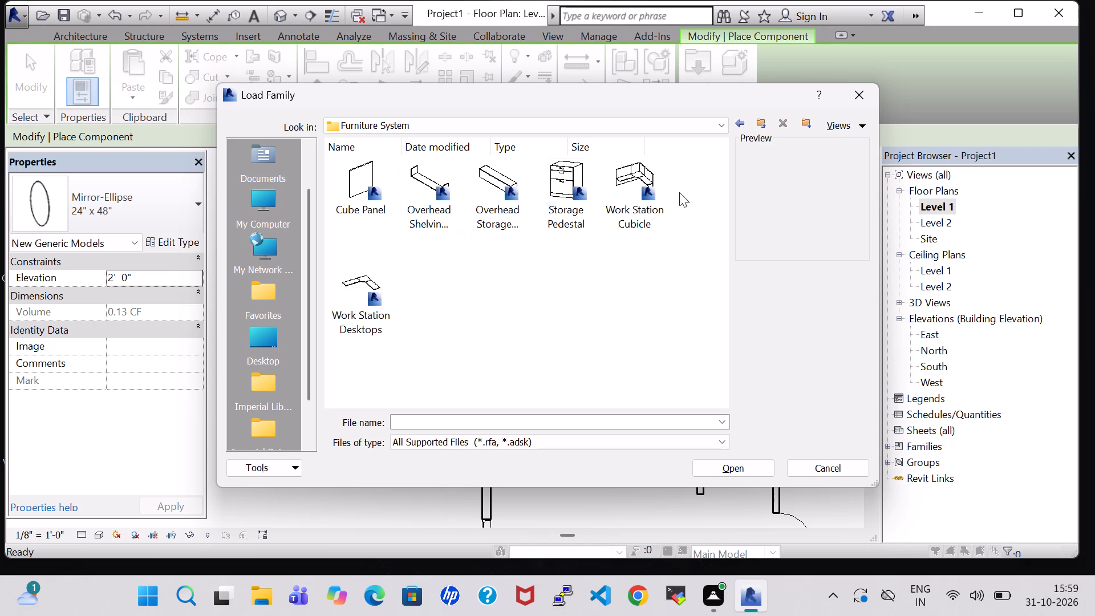
left_click(631, 171)
left_click(740, 469)
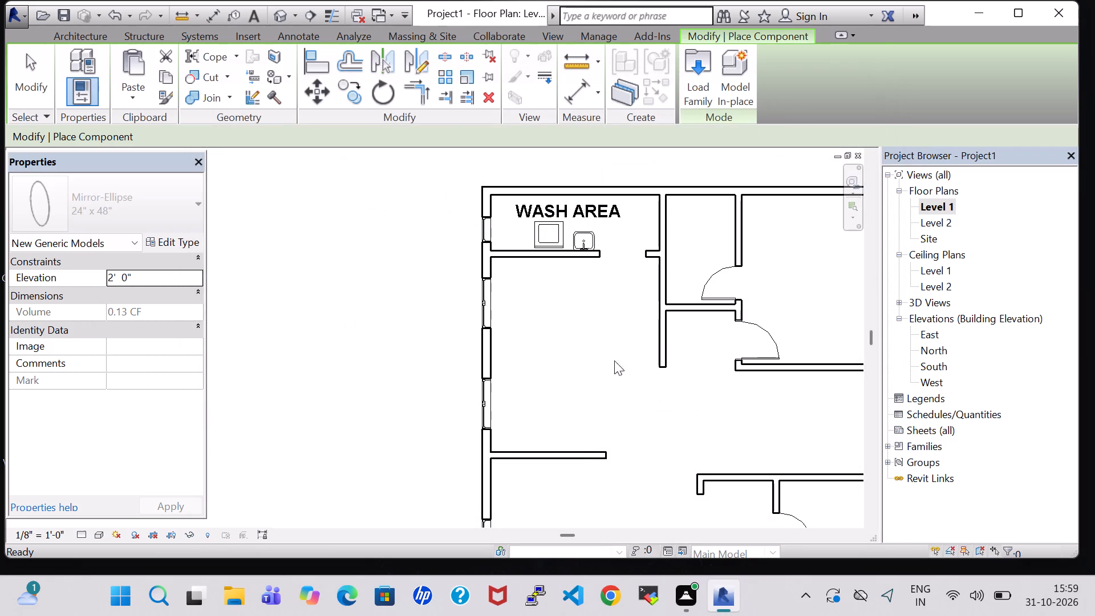
Place the 96" x 96" Work Station Cubicle in the corner between the west exterior wall and the wash area partition.
scroll(492, 266, "up", 3)
left_click(492, 247)
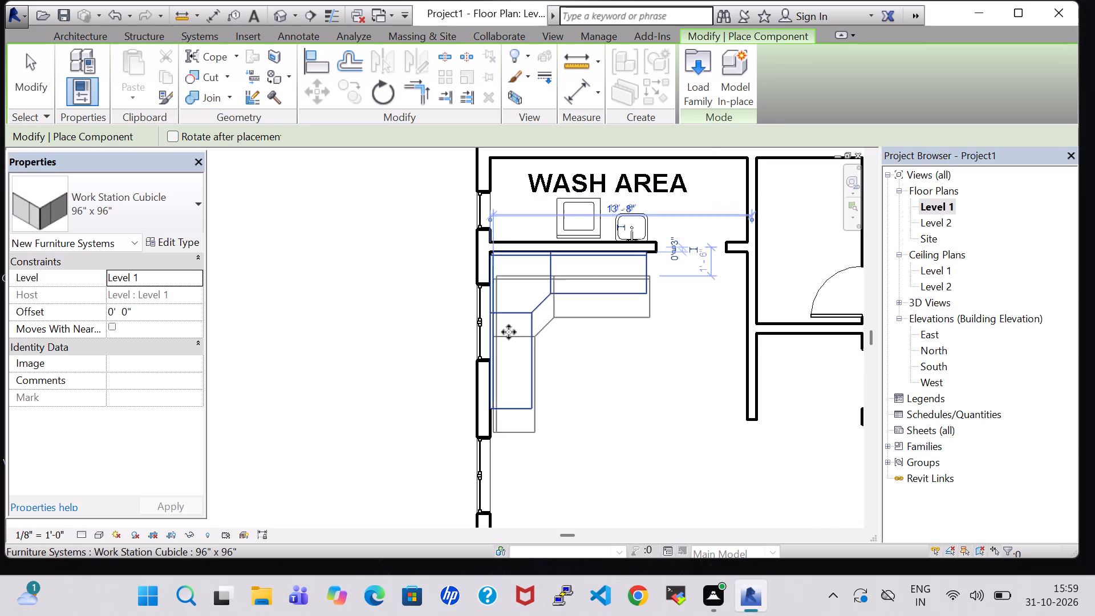
Set the placed Work Station Cubicle's Panel Height type parameter to 2' 8".
key("Escape")
key("Escape")
left_click(524, 313)
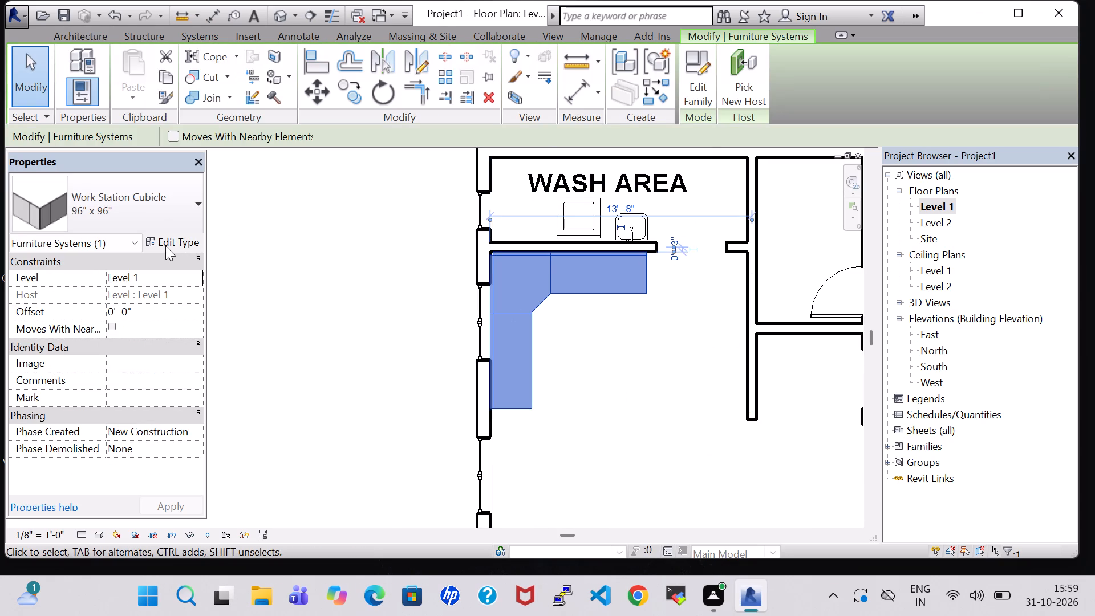
left_click(165, 246)
left_click(384, 348)
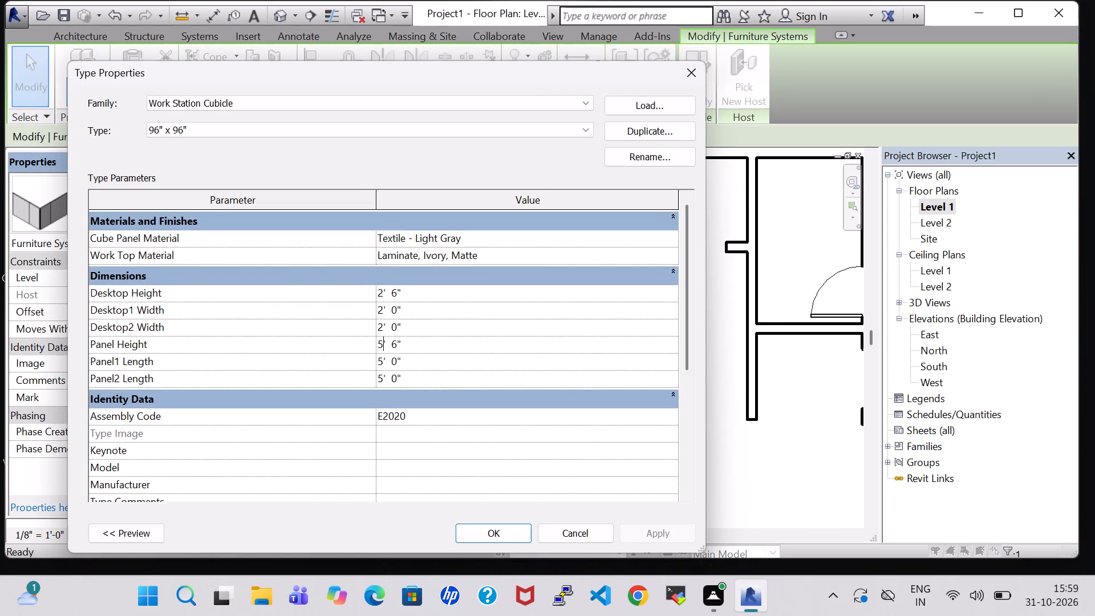
key("BackSpace")
key("2")
left_click(396, 343)
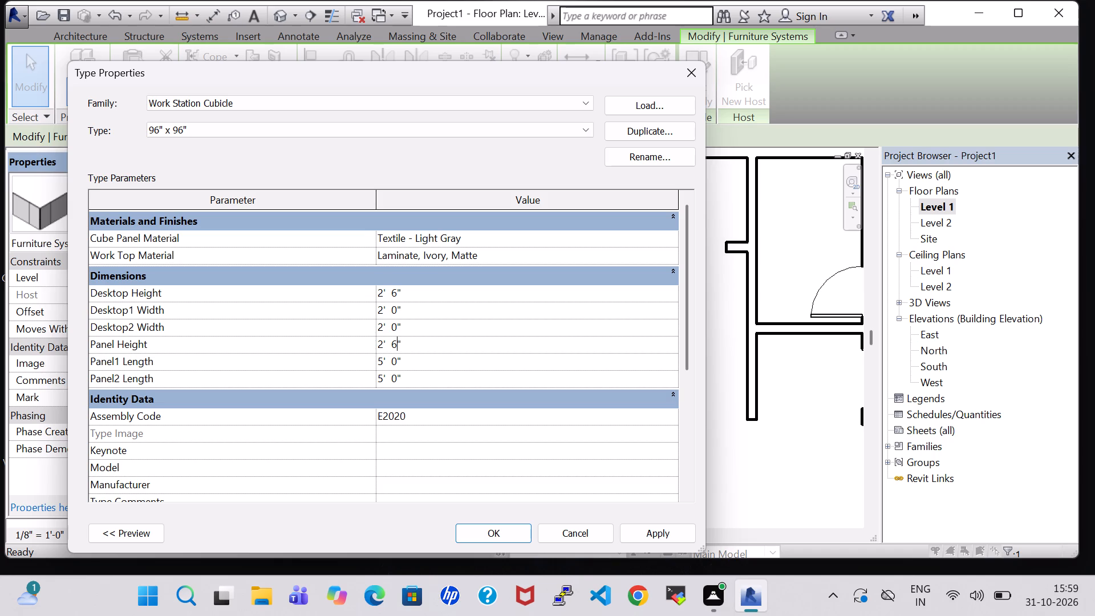
key("BackSpace")
key("8")
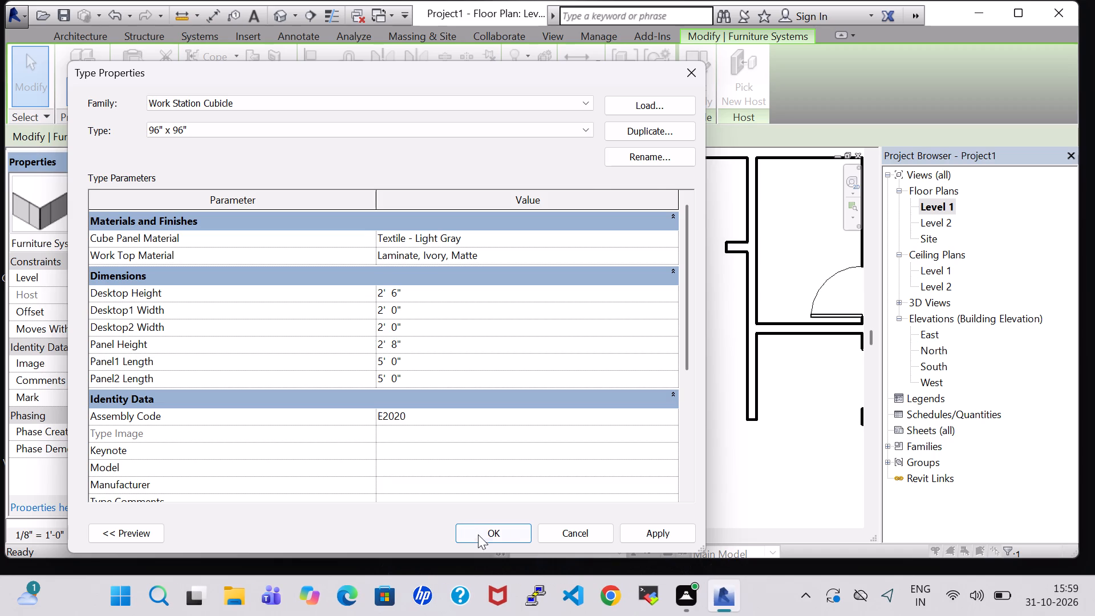
left_click(478, 534)
left_click(582, 387)
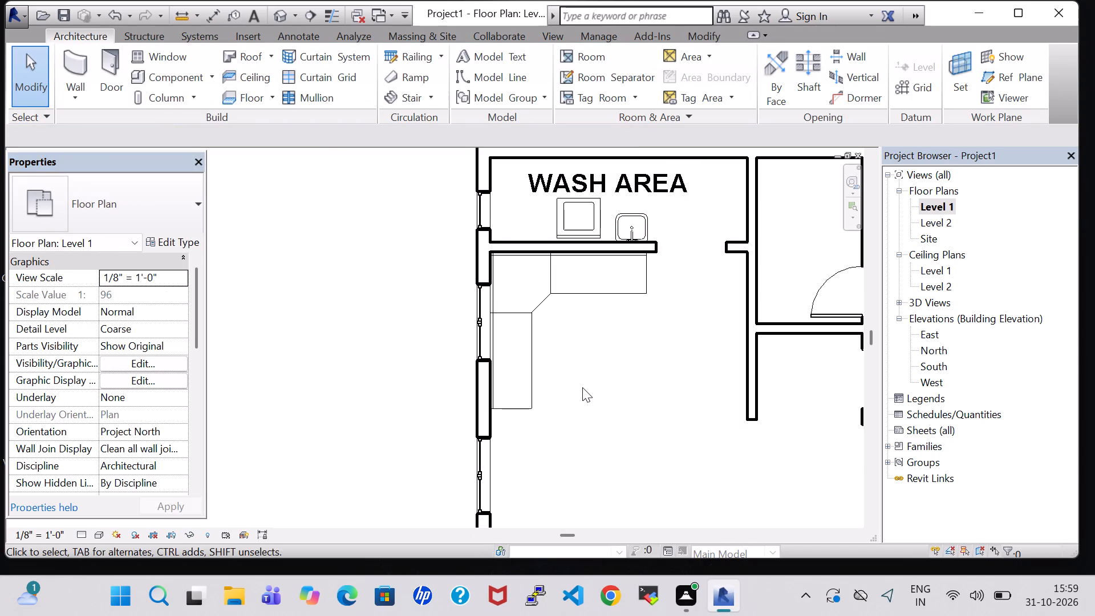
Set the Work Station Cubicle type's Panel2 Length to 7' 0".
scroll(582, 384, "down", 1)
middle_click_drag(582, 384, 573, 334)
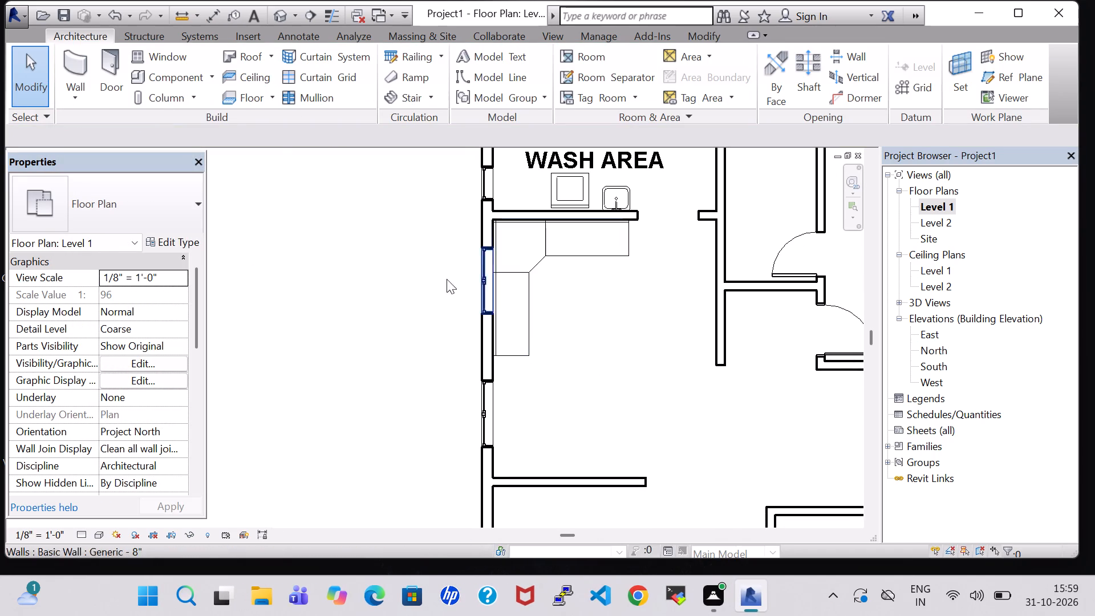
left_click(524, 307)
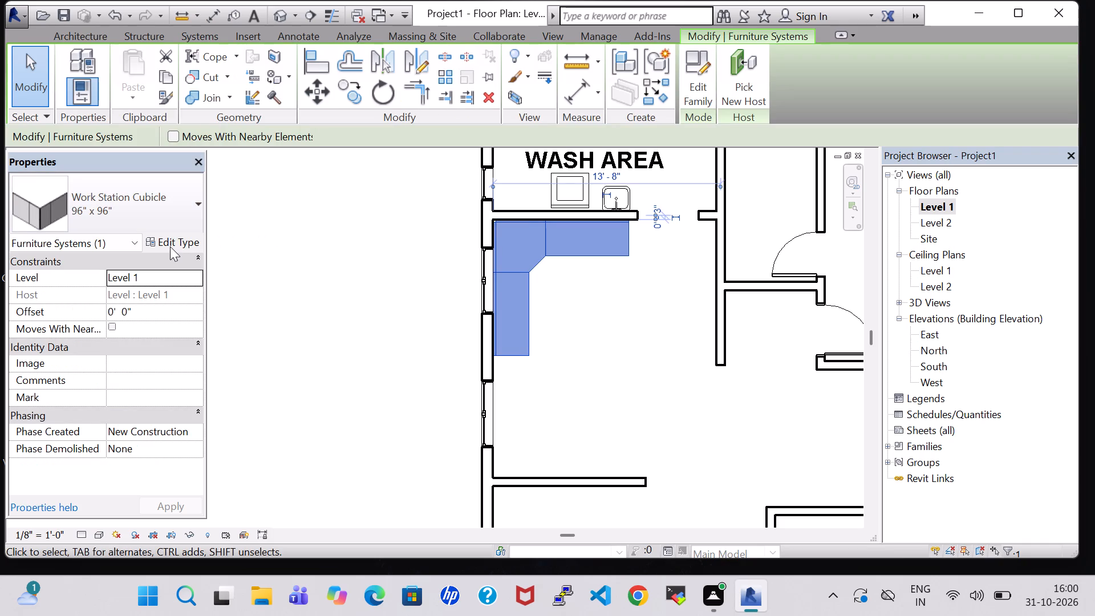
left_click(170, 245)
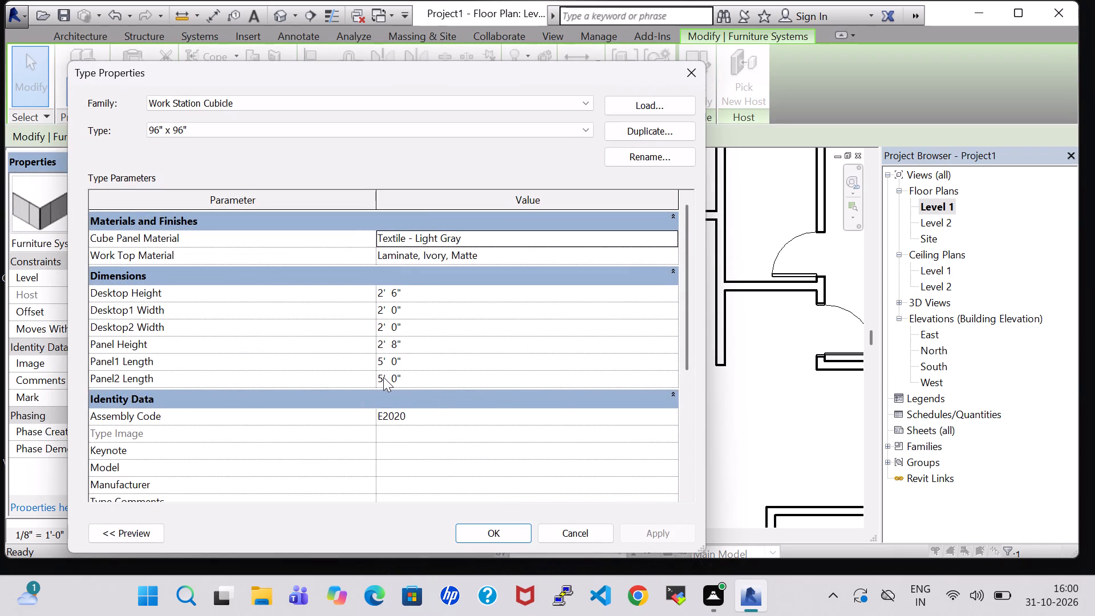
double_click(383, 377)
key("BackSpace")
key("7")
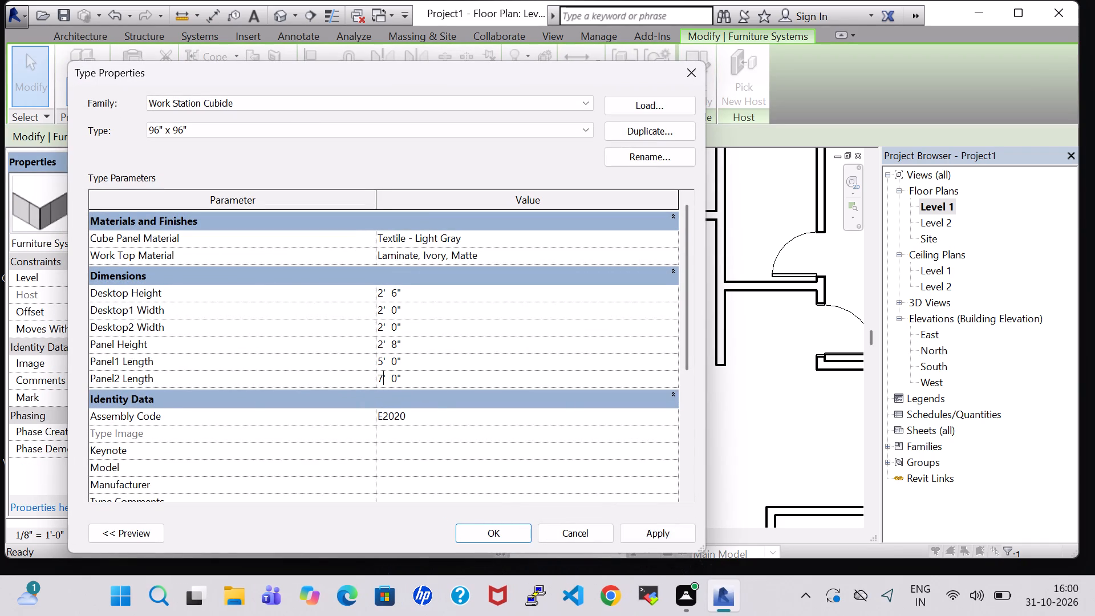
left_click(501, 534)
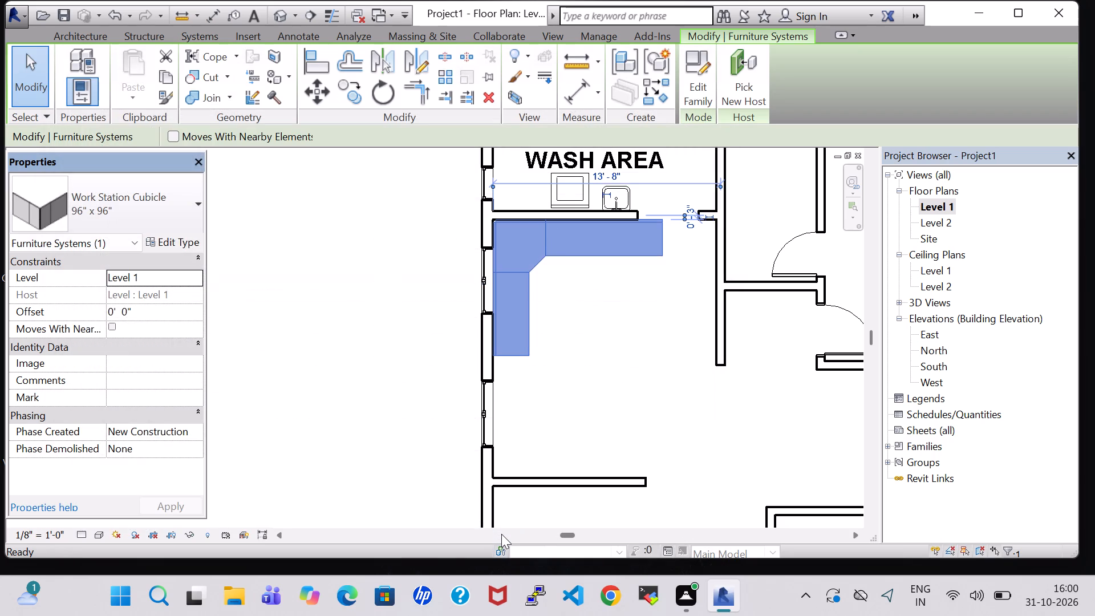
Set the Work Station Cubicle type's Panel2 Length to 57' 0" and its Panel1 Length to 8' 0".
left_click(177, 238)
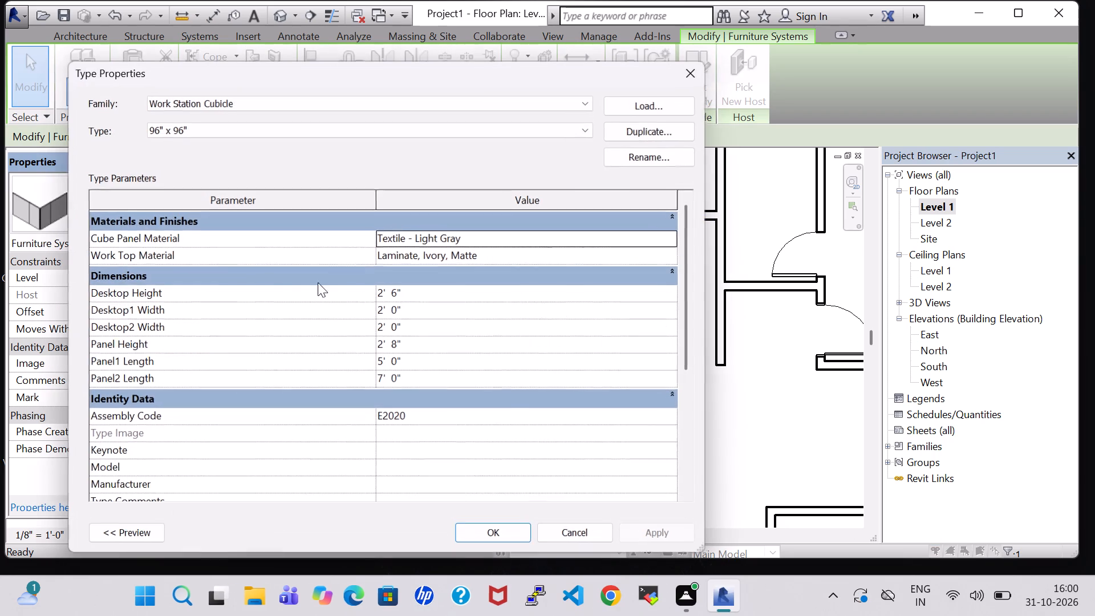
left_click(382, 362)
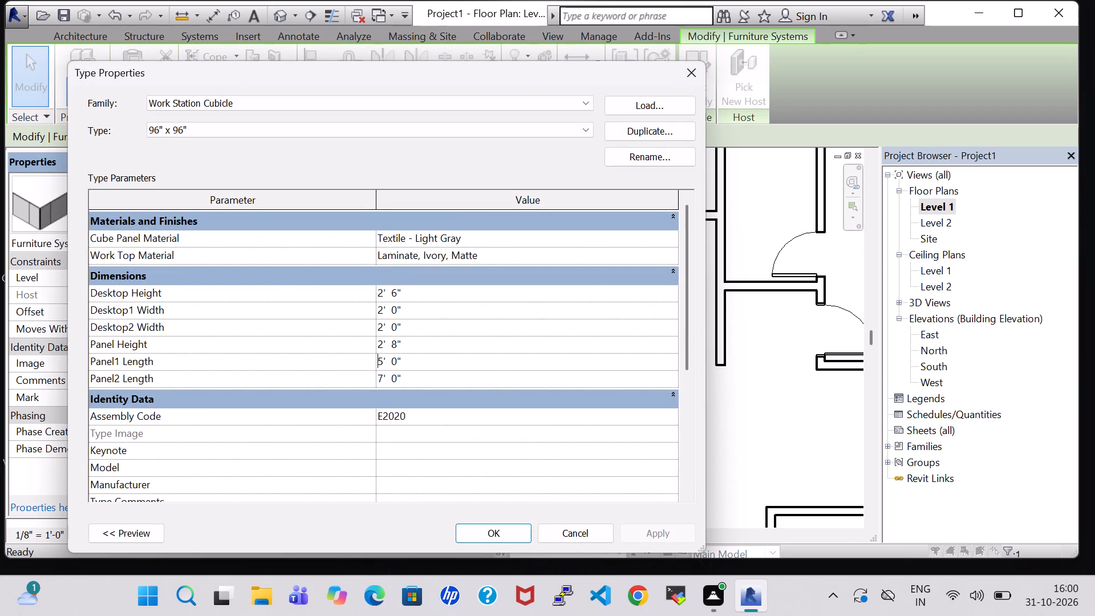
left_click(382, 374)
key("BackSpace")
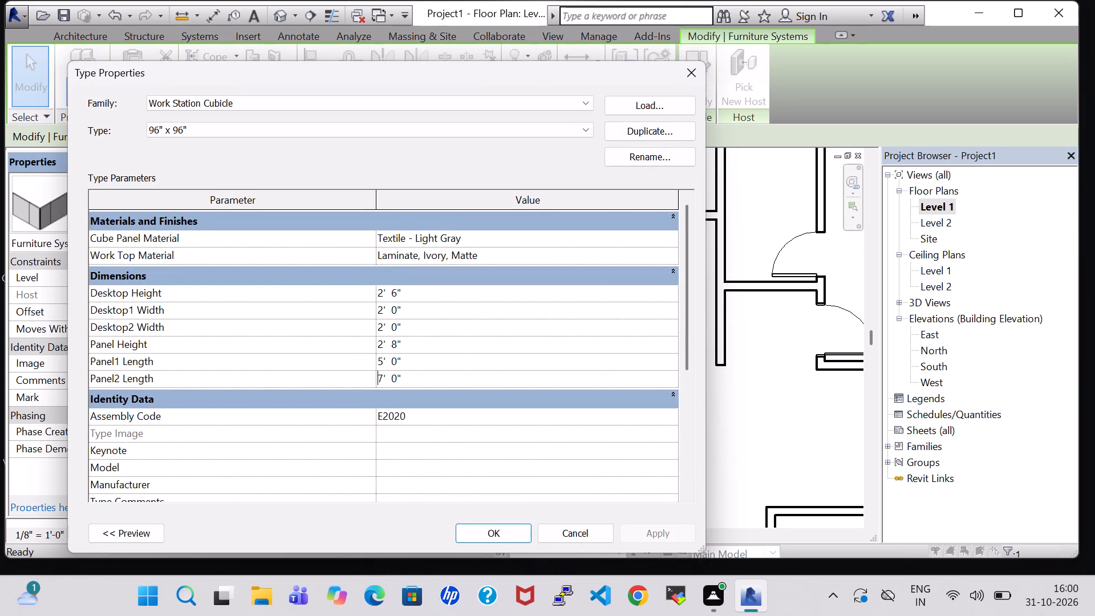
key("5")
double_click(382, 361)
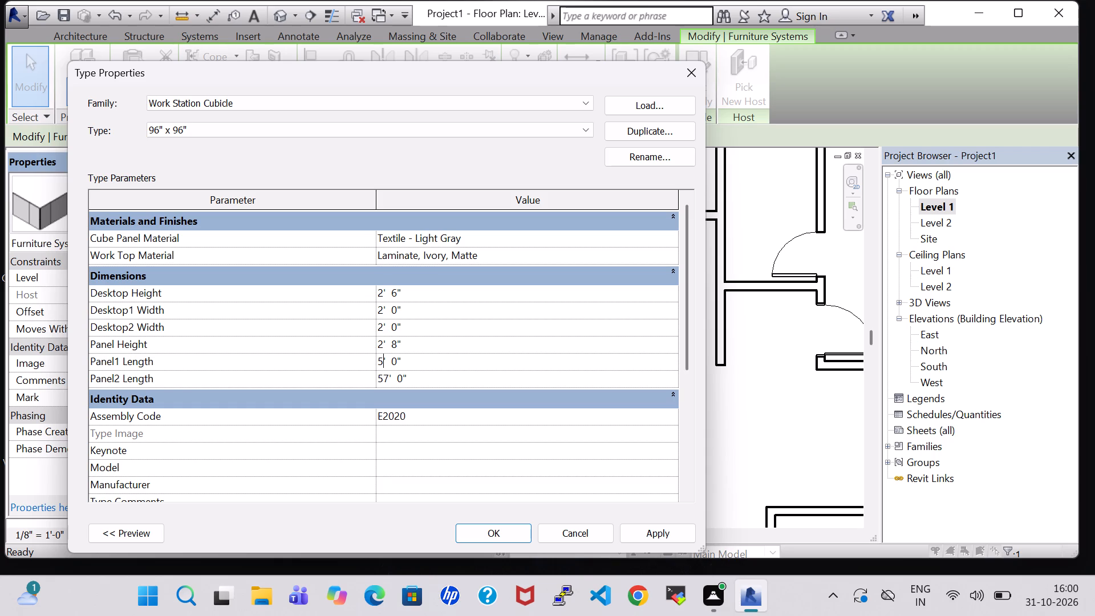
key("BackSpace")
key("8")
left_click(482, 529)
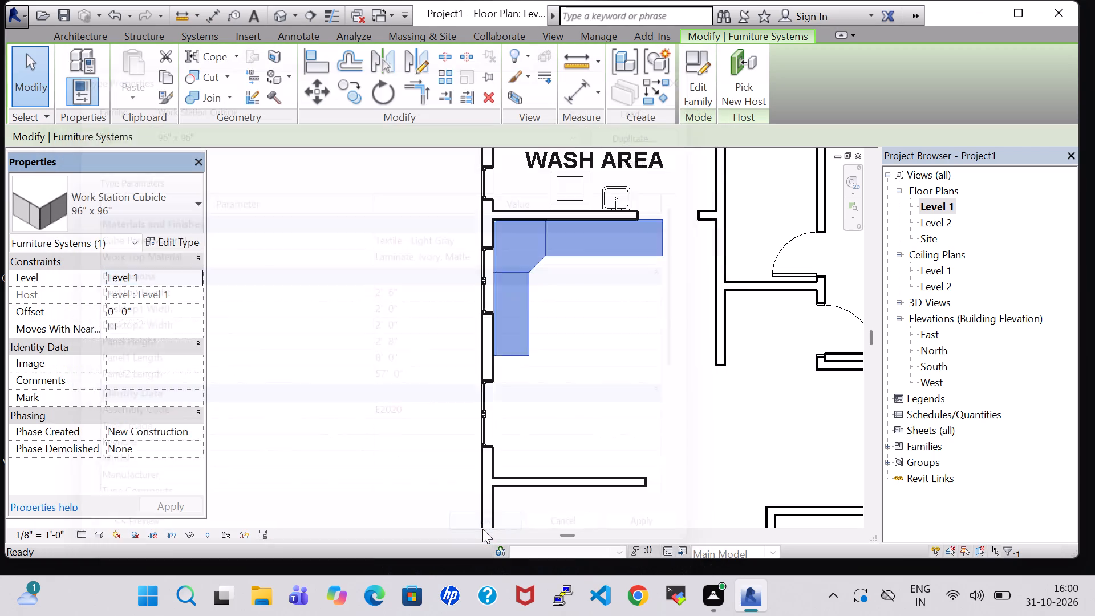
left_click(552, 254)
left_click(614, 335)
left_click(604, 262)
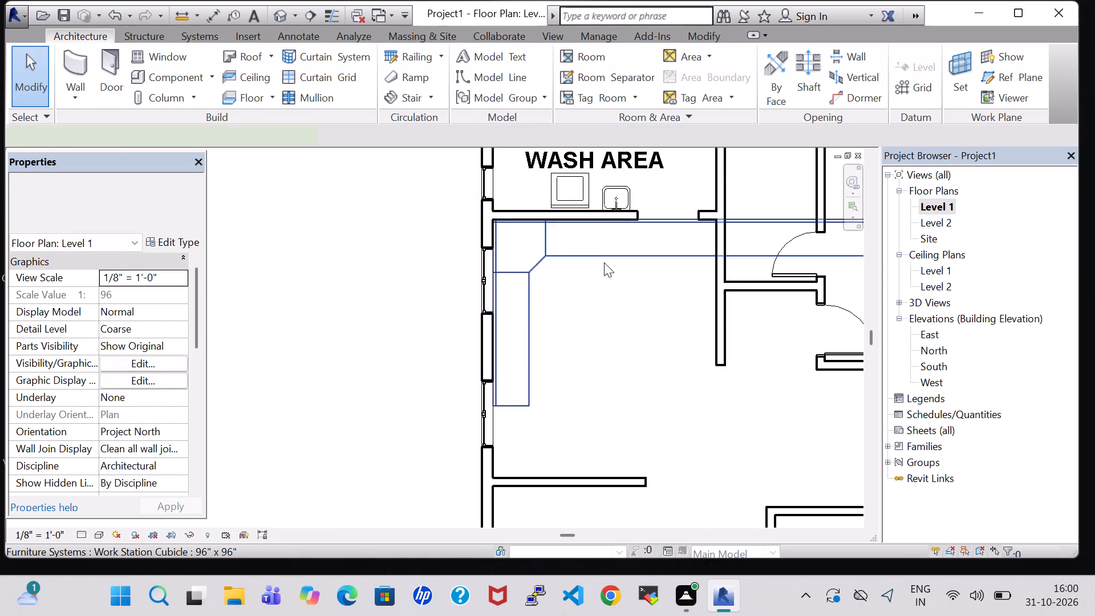
Set the Work Station Cubicle type's Panel2 Length to 5' 0".
middle_click_drag(604, 269, 439, 307)
scroll(439, 307, "down", 2)
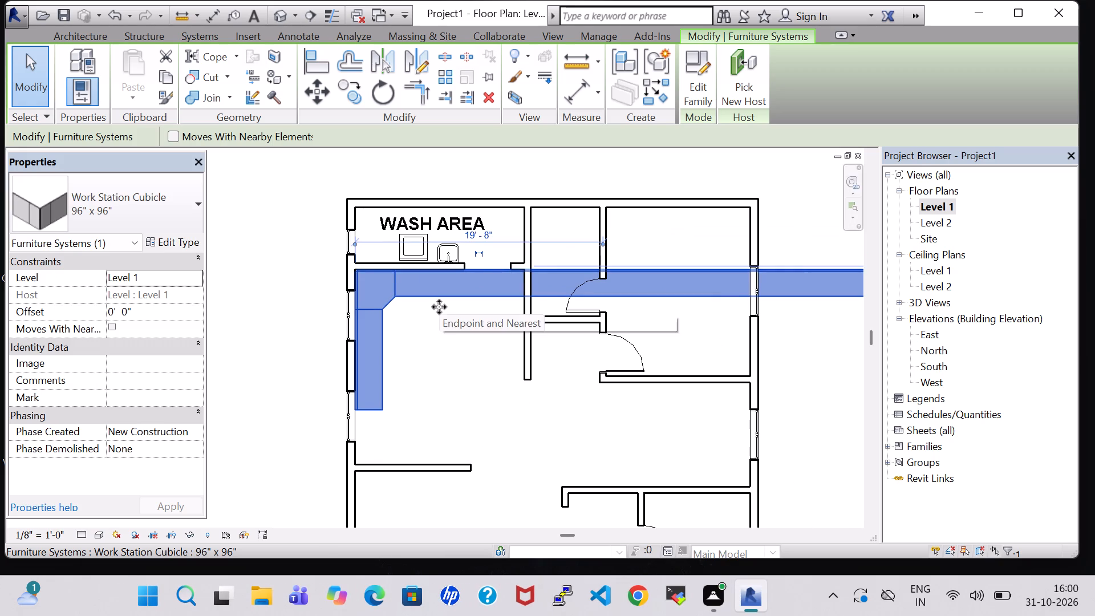
scroll(439, 307, "down", 6)
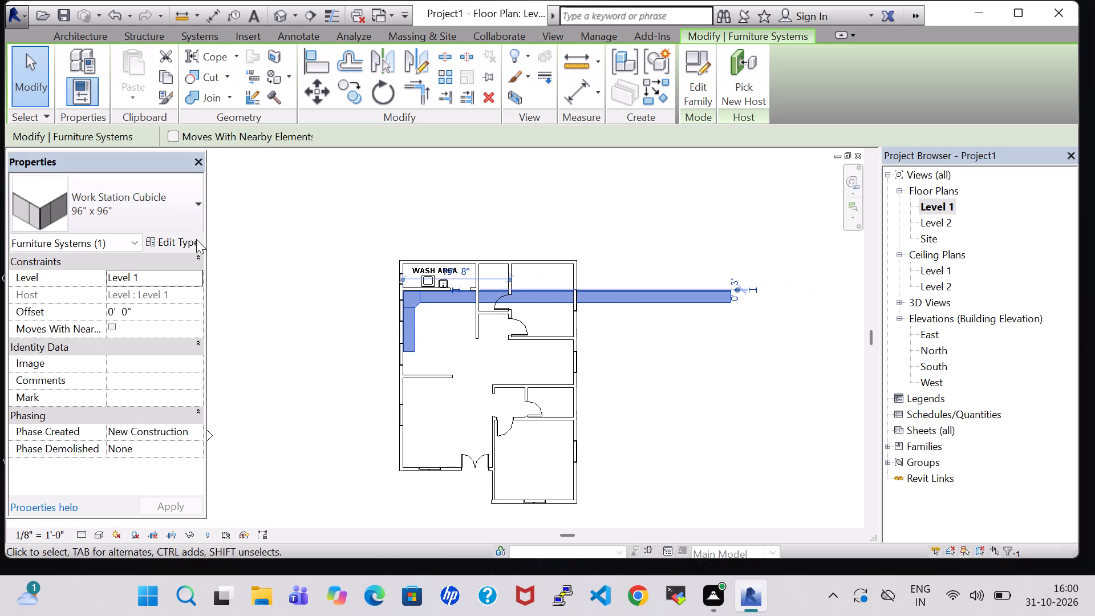
left_click(159, 239)
left_click(388, 379)
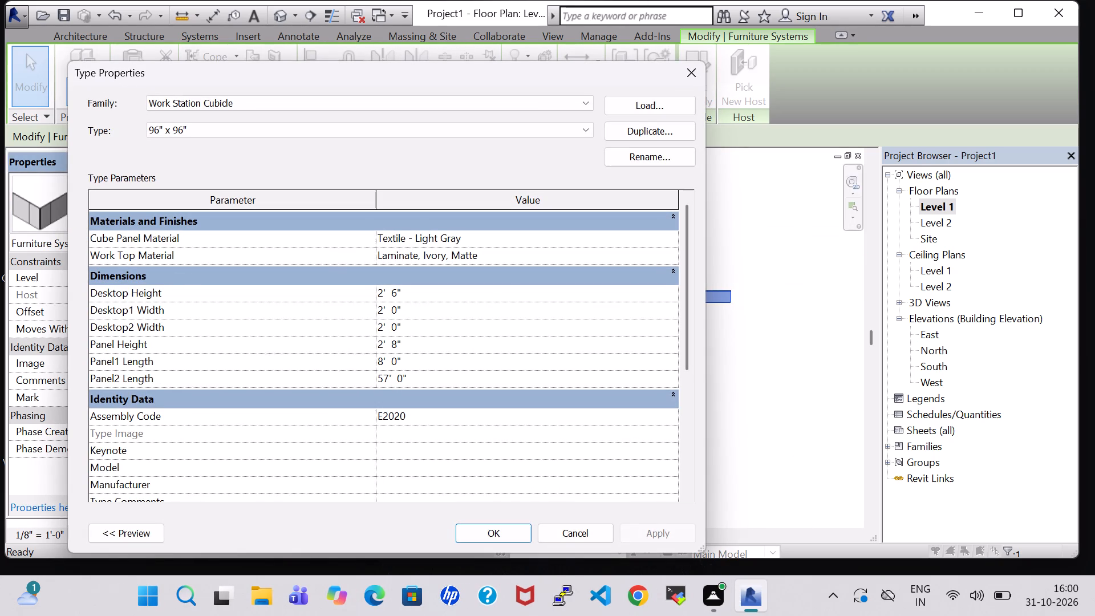
left_click(388, 379)
key("BackSpace")
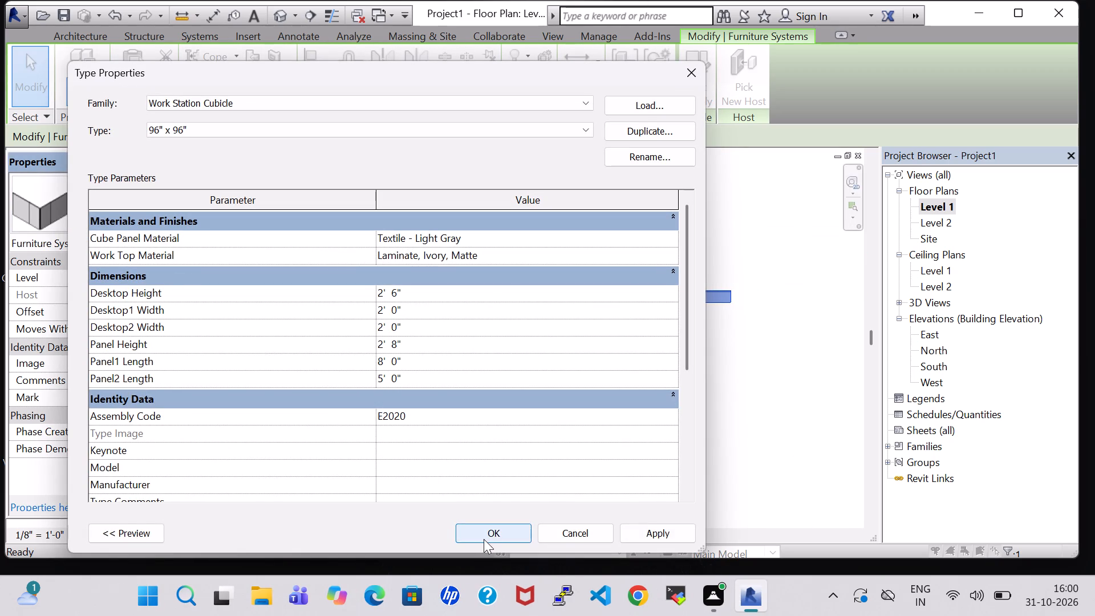
left_click(484, 539)
left_click(435, 318)
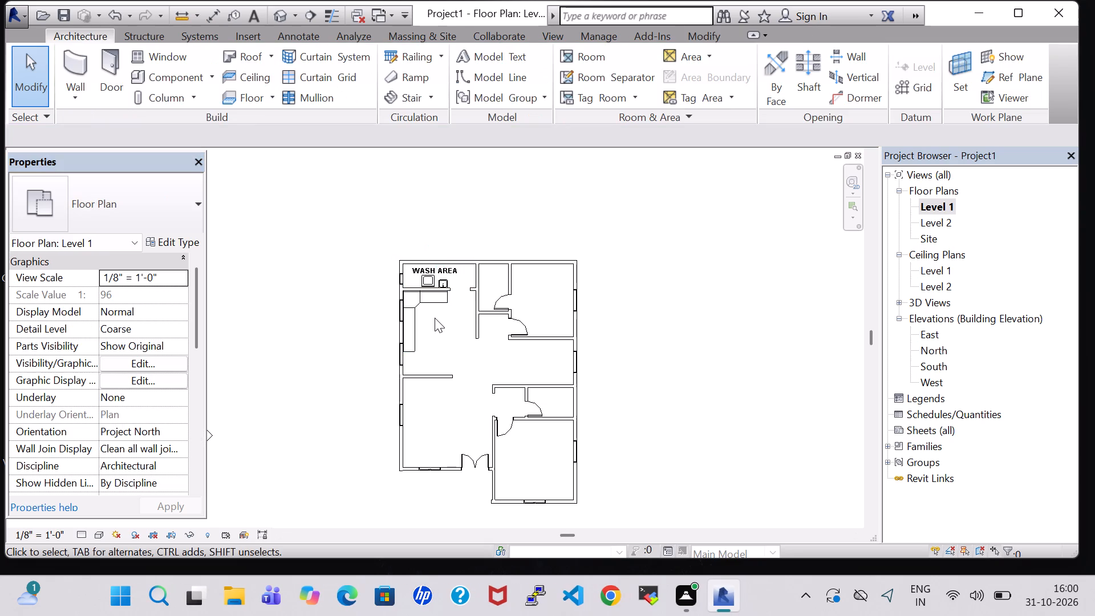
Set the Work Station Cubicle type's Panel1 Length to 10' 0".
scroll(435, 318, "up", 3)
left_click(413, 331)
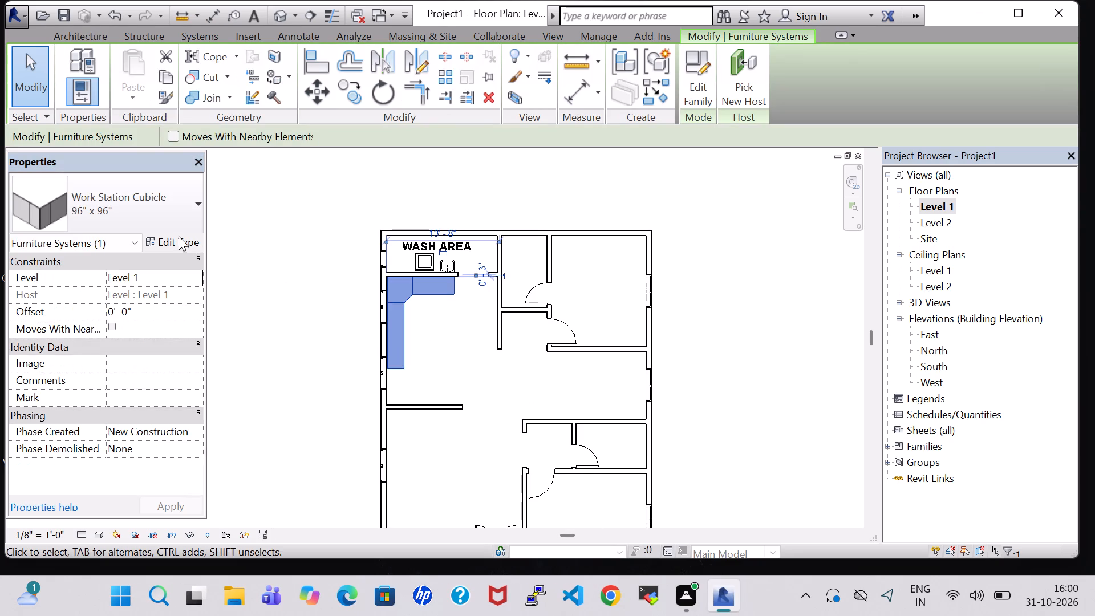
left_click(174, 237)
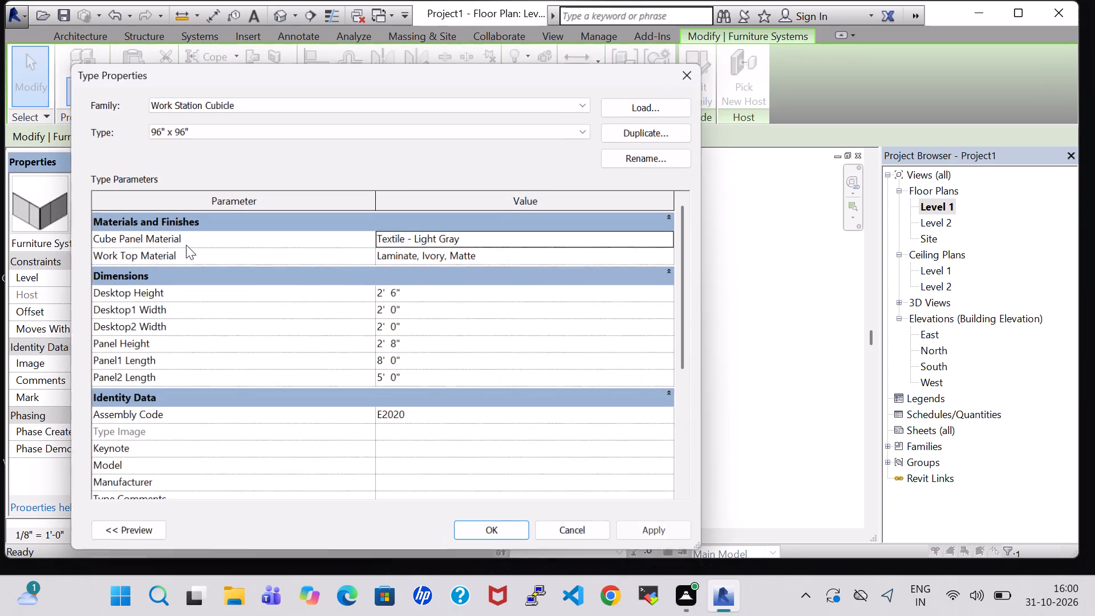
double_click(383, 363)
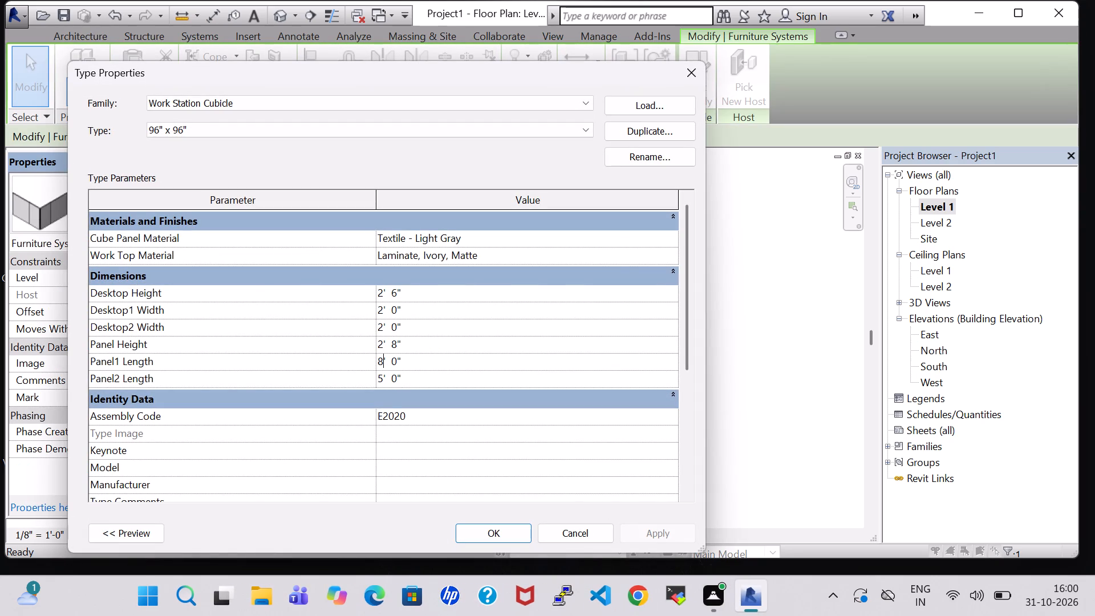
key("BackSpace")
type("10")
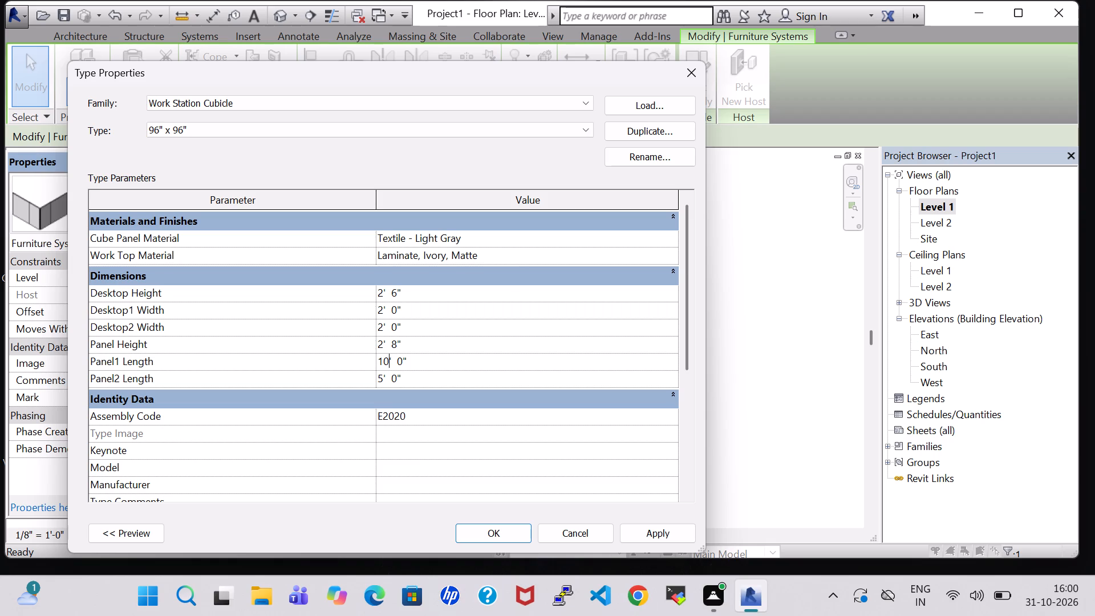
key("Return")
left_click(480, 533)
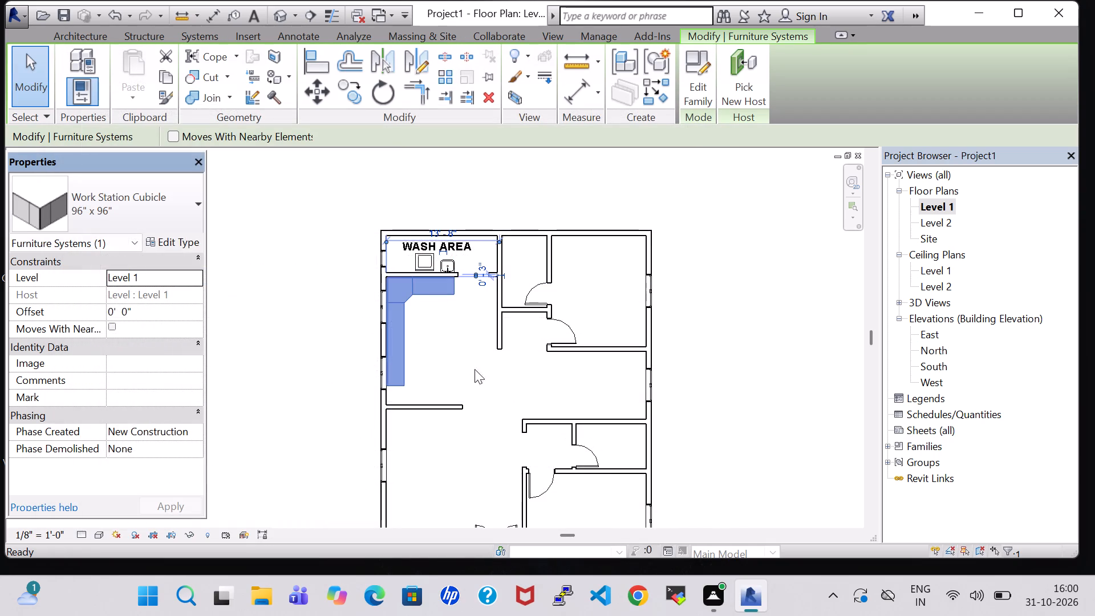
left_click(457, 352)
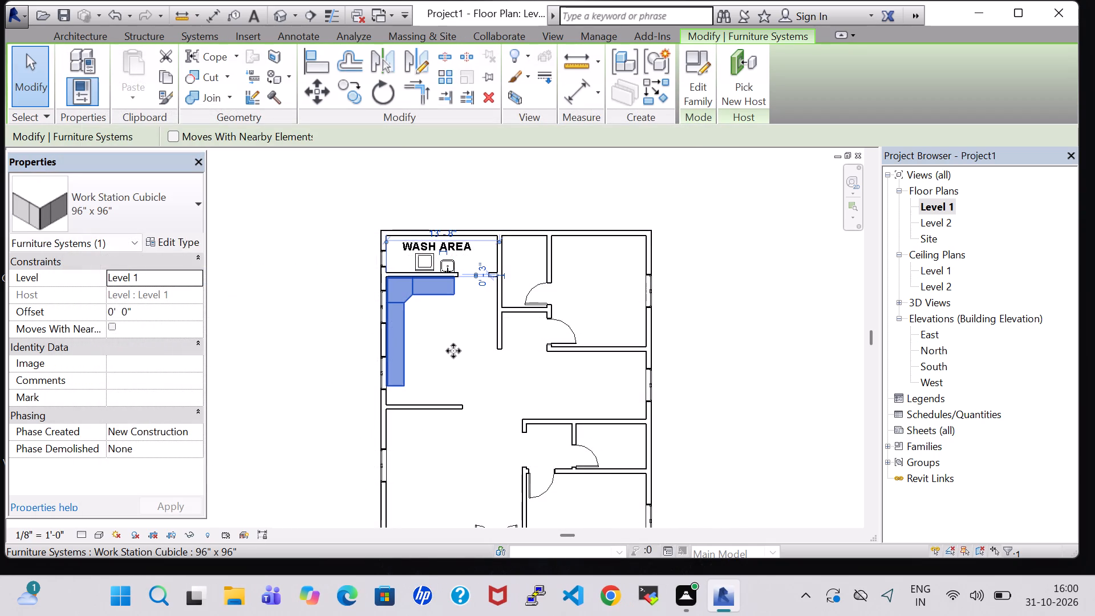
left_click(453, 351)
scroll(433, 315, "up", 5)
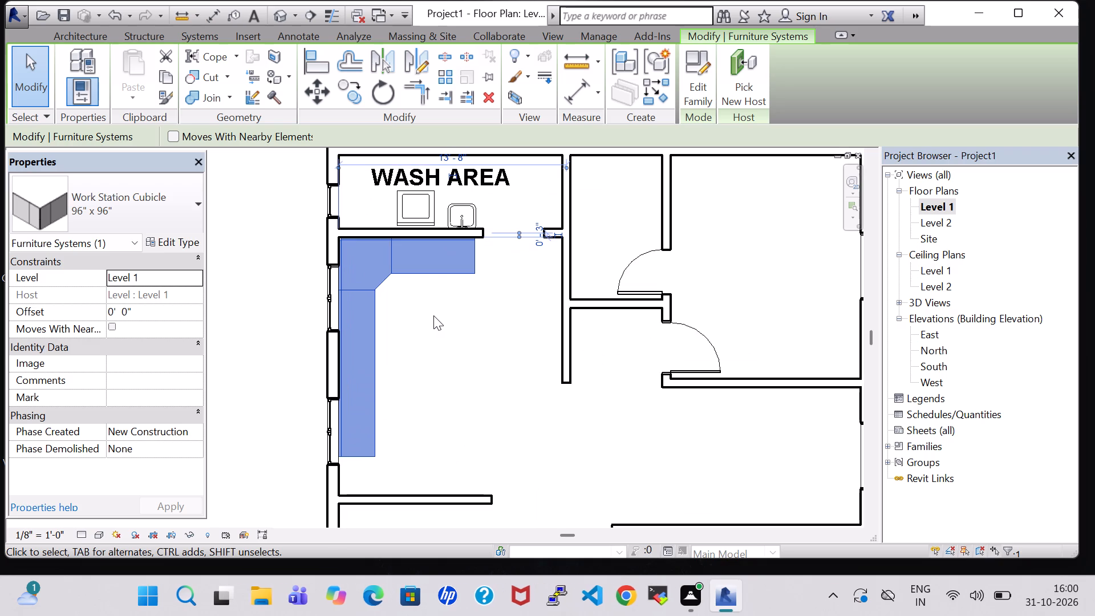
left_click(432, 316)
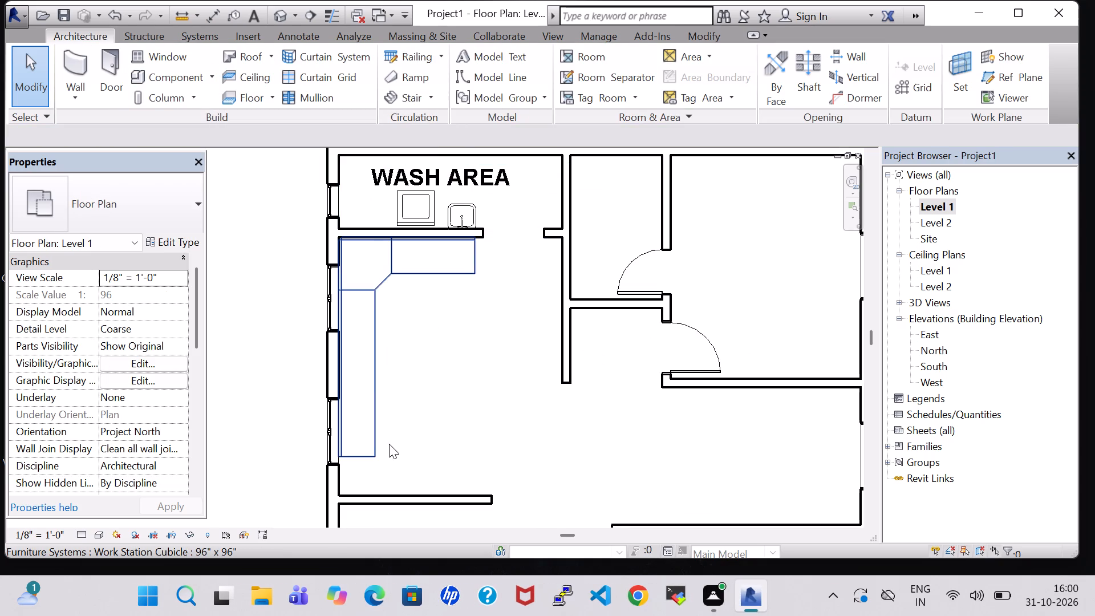
Set the Work Station Cubicle type's Panel1 Length to 8' 0".
left_click(378, 425)
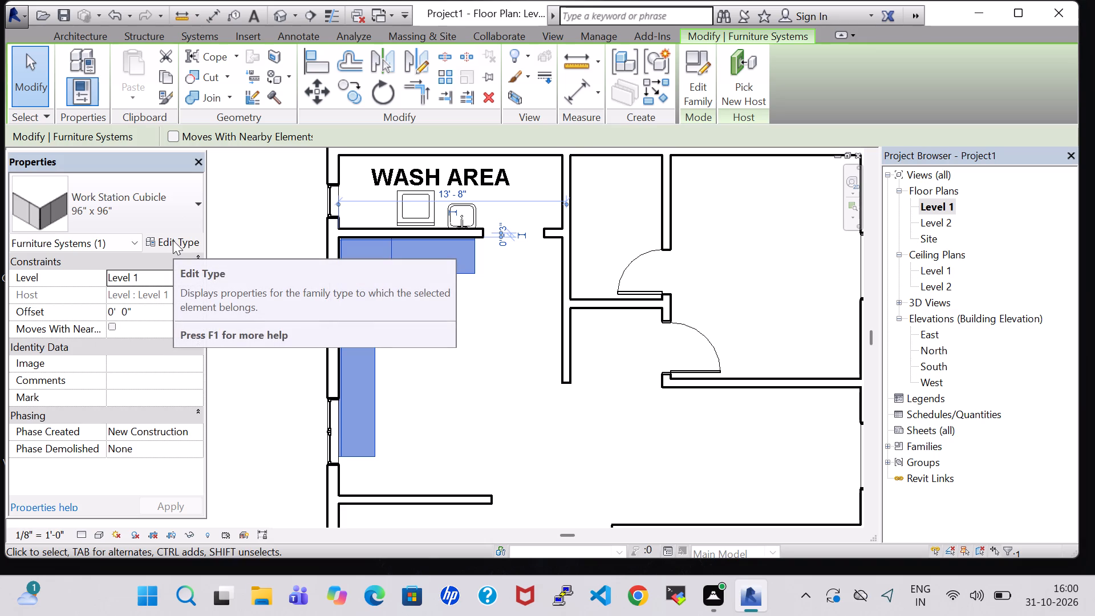
left_click(529, 410)
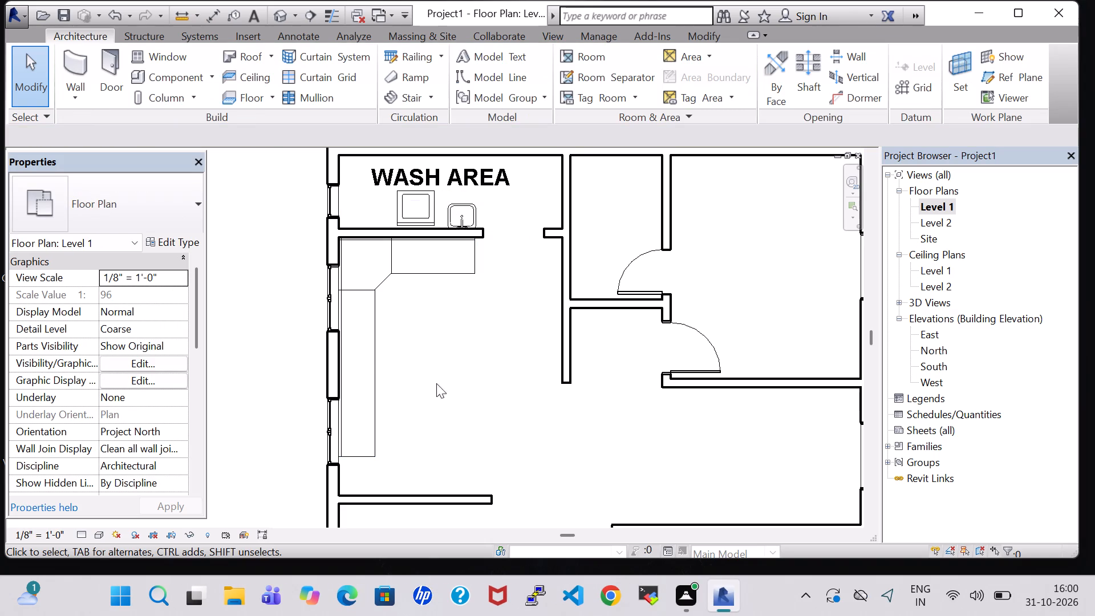
left_click(372, 452)
left_click(172, 245)
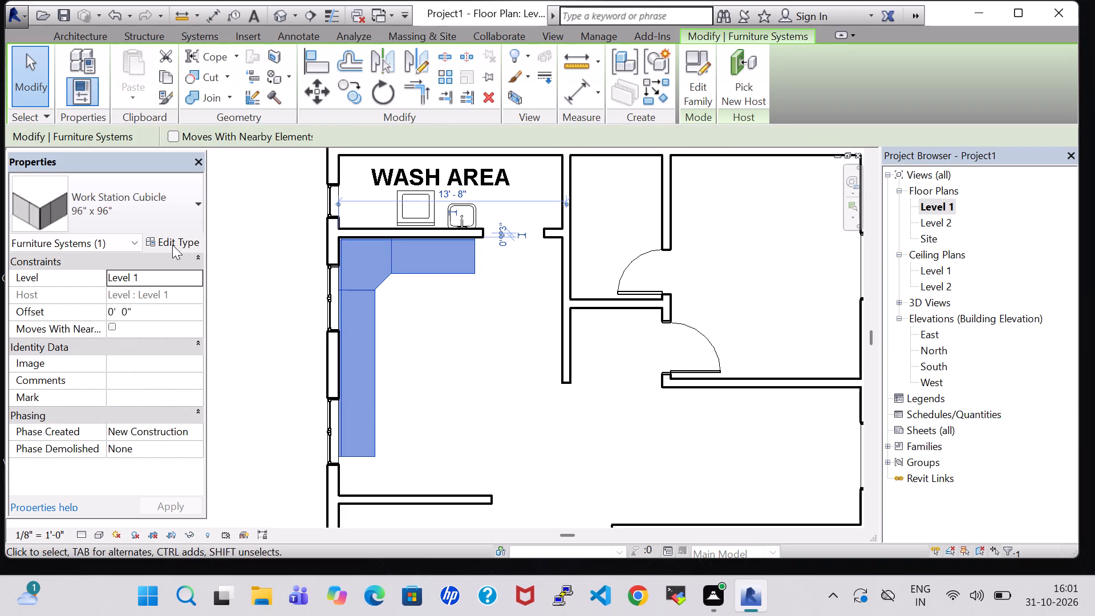
double_click(389, 363)
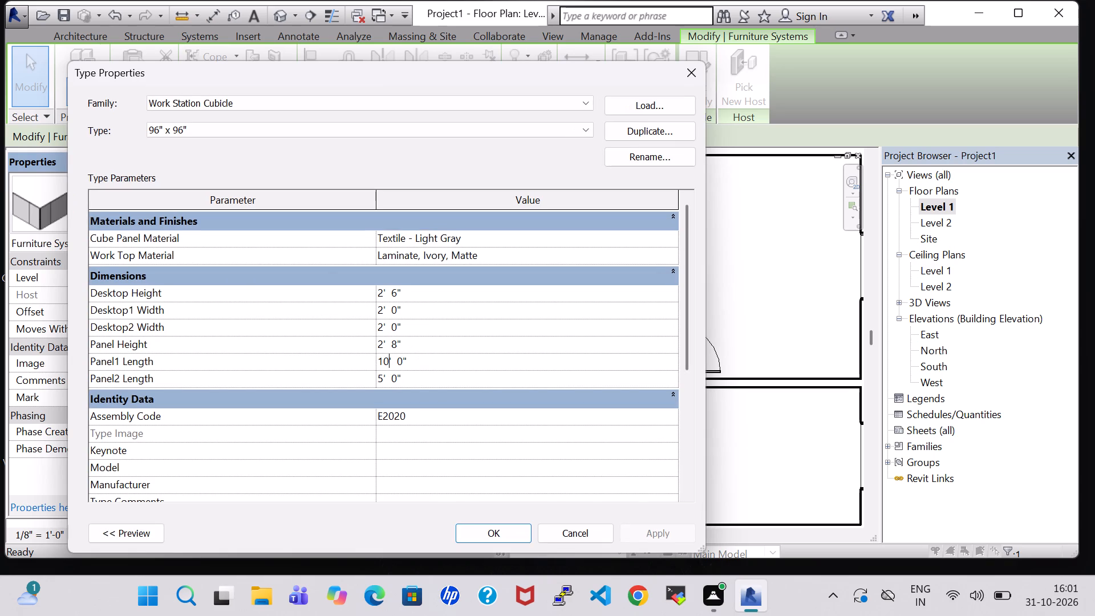
key("BackSpace")
key("BackSpace")
key("8")
key("Return")
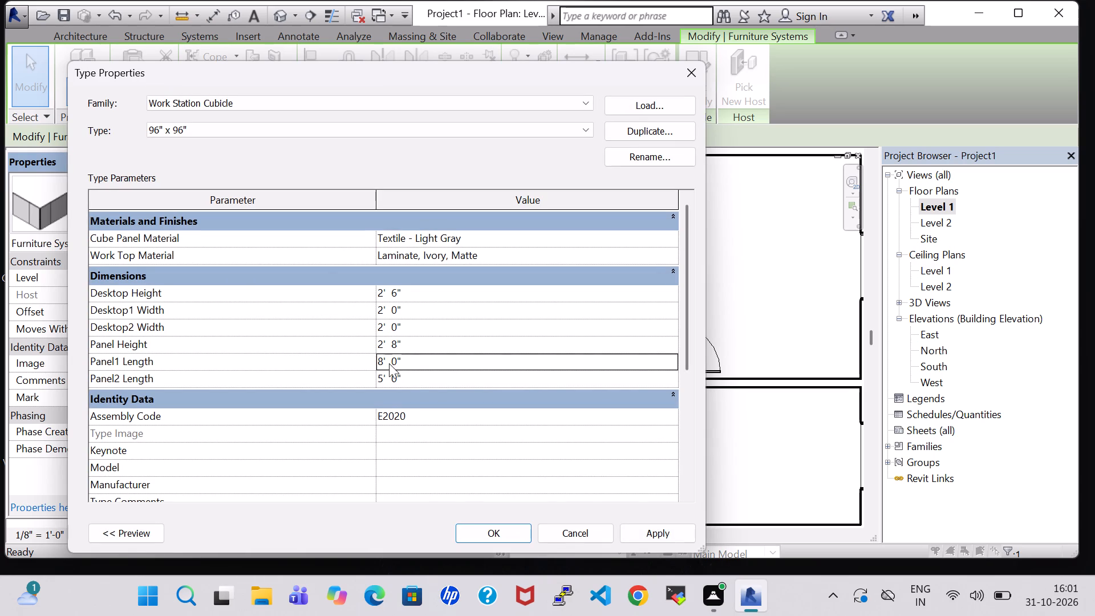
left_click(514, 533)
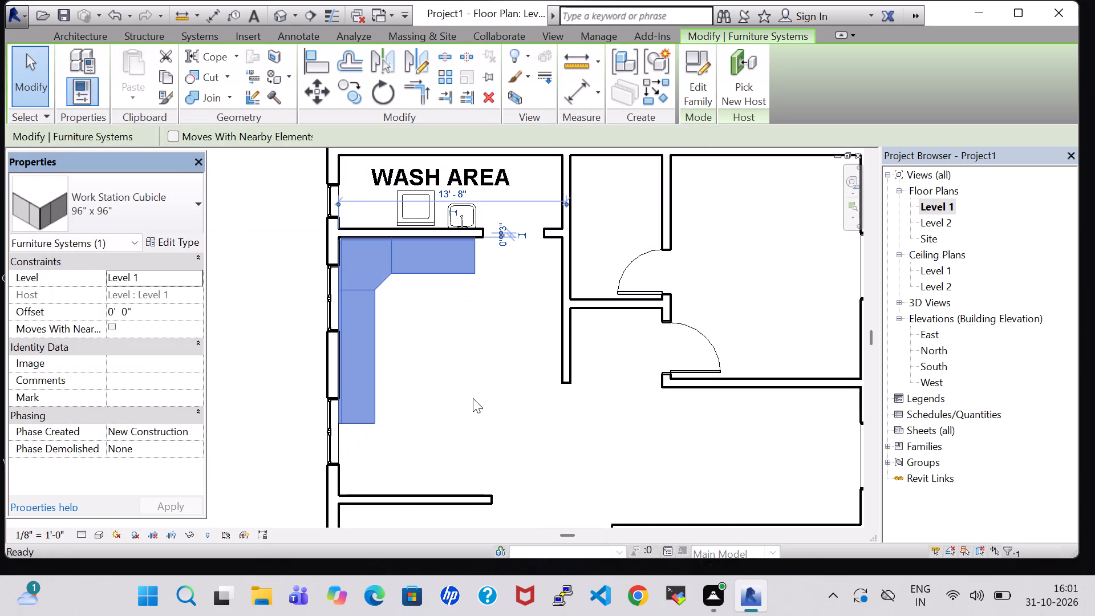
left_click(473, 398)
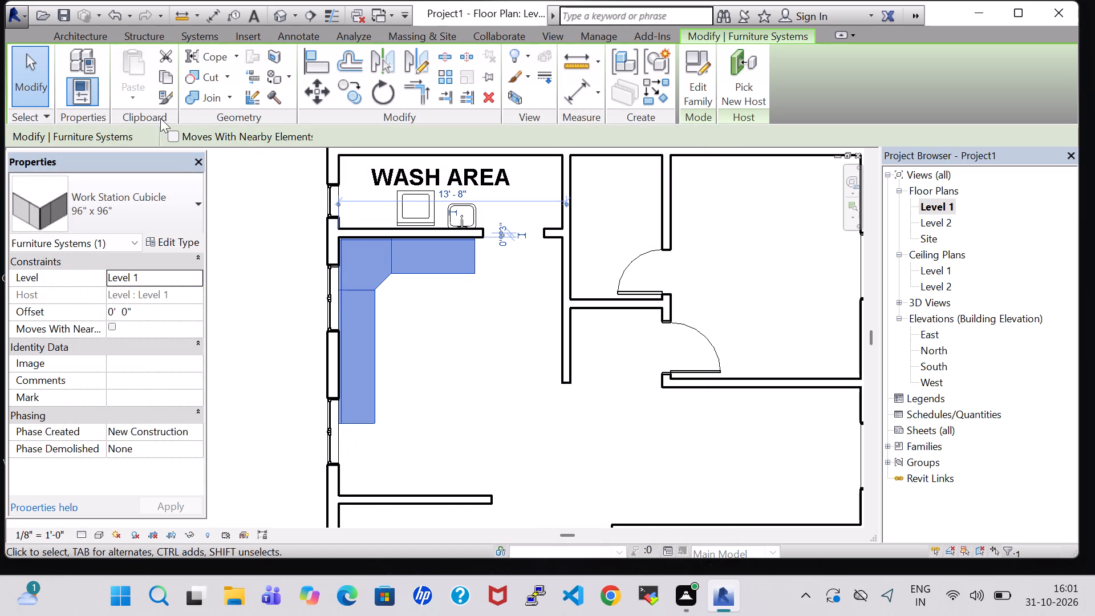
Load the Cook Top-2 Unit family, type 12" x 18", from the US Imperial library's Specialty Equipment Domestic folder without placing it.
left_click(96, 38)
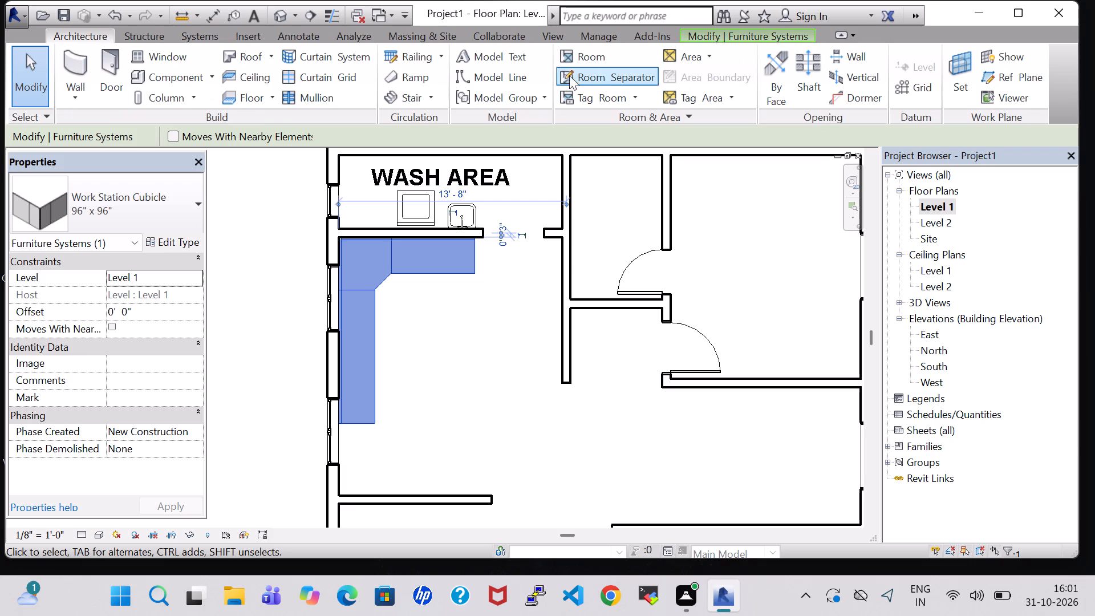
left_click(193, 79)
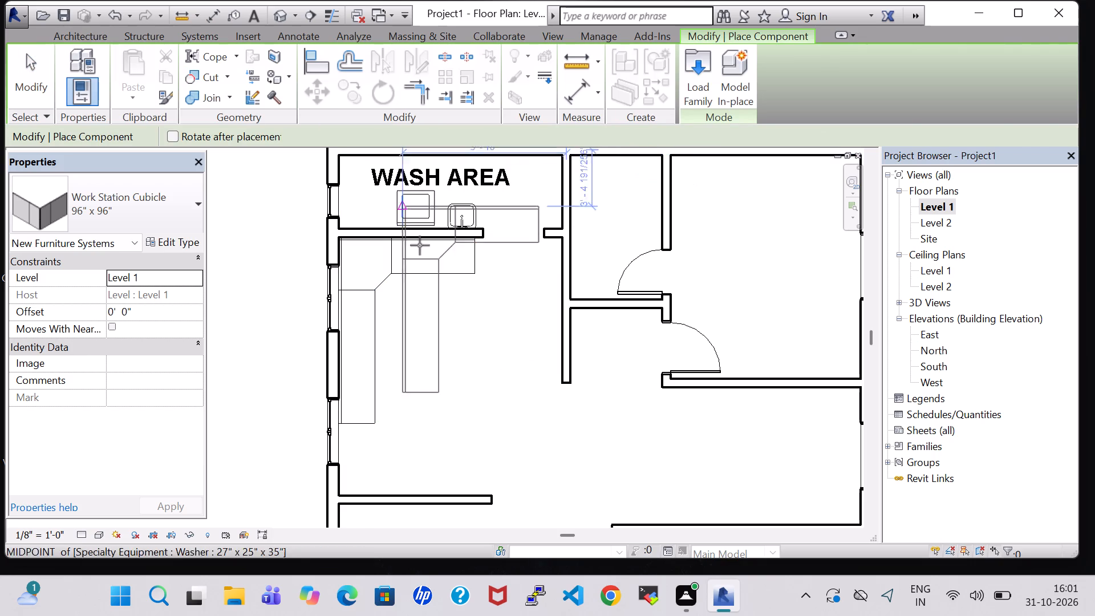
key("Escape")
left_click(164, 72)
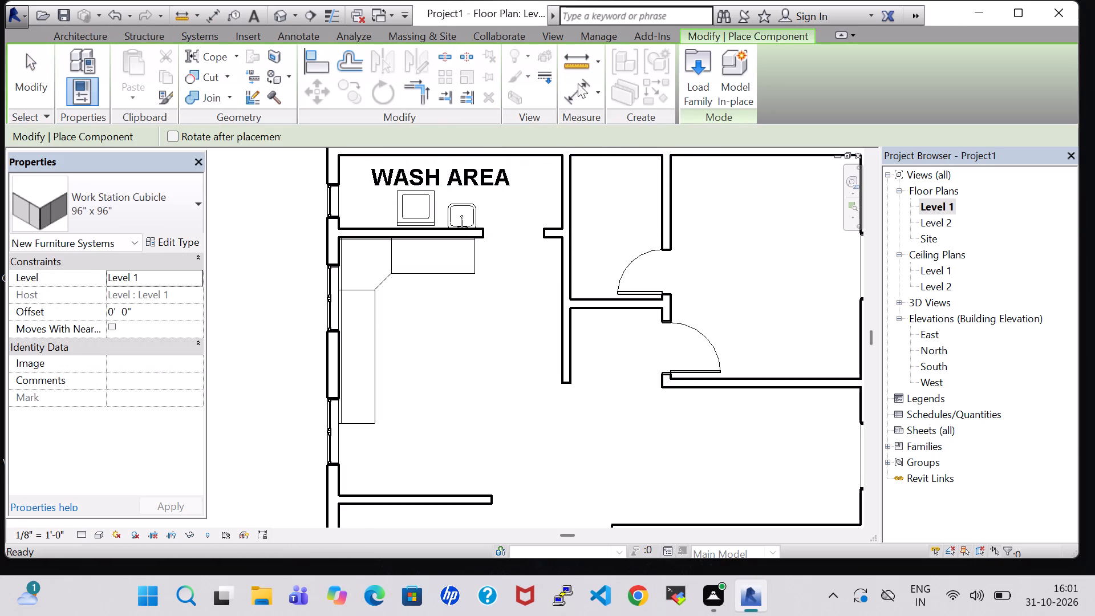
left_click(687, 83)
left_click(514, 282)
key("s")
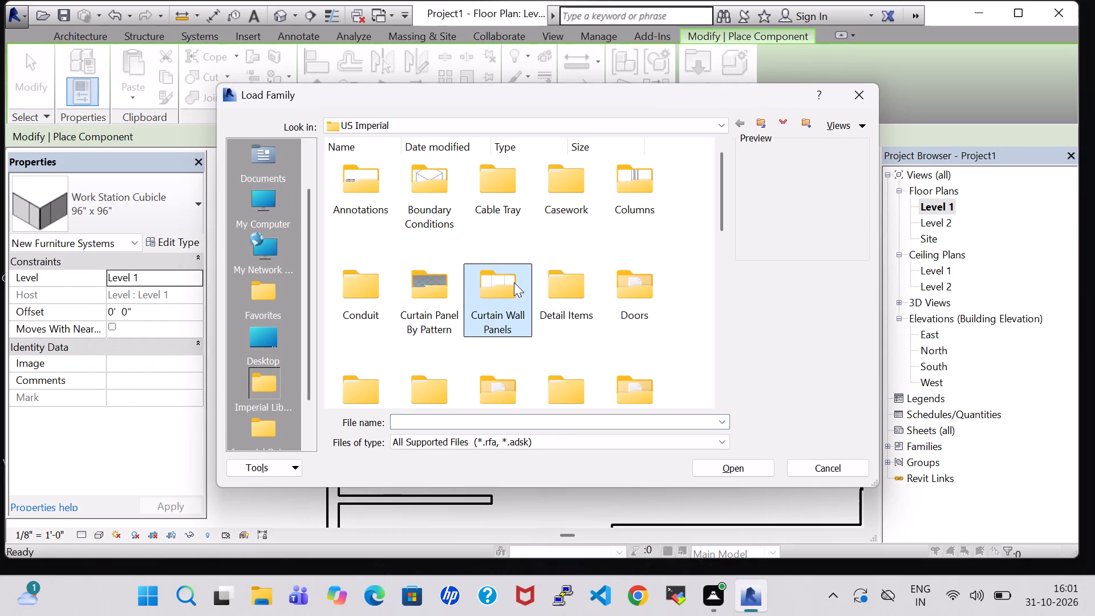
double_click(417, 196)
double_click(420, 196)
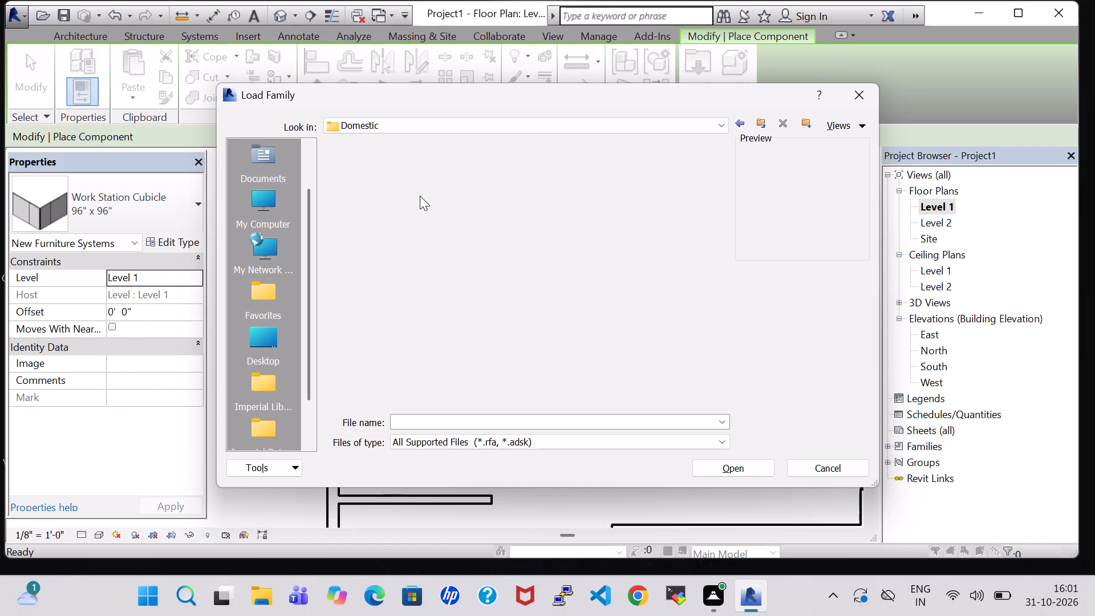
double_click(368, 188)
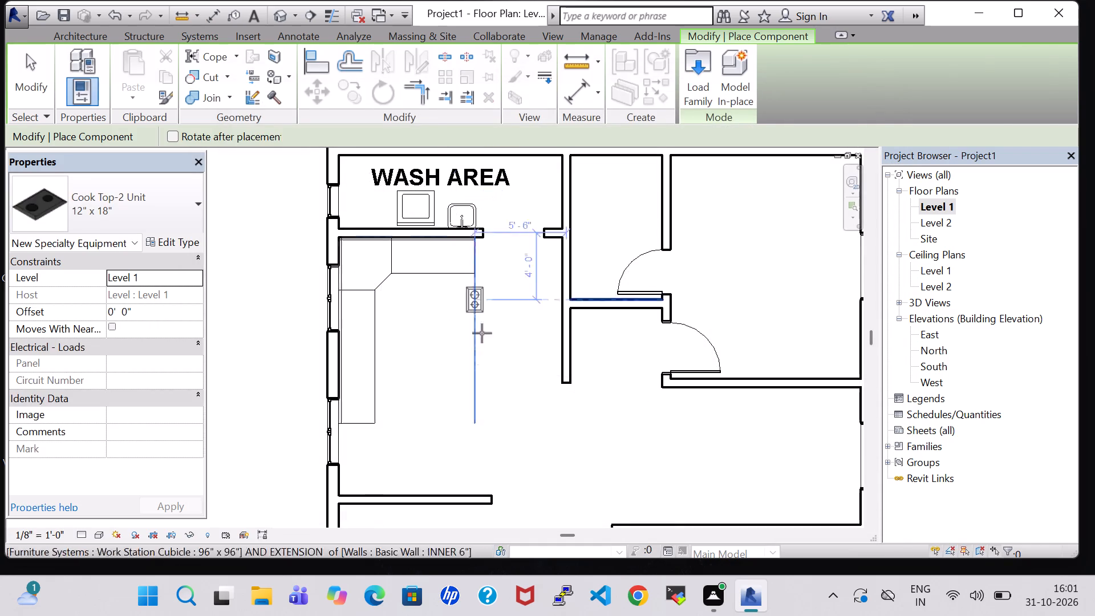
key("Escape")
Open the Specialty Equipment folder of the US Imperial library for loading another component family.
left_click(179, 76)
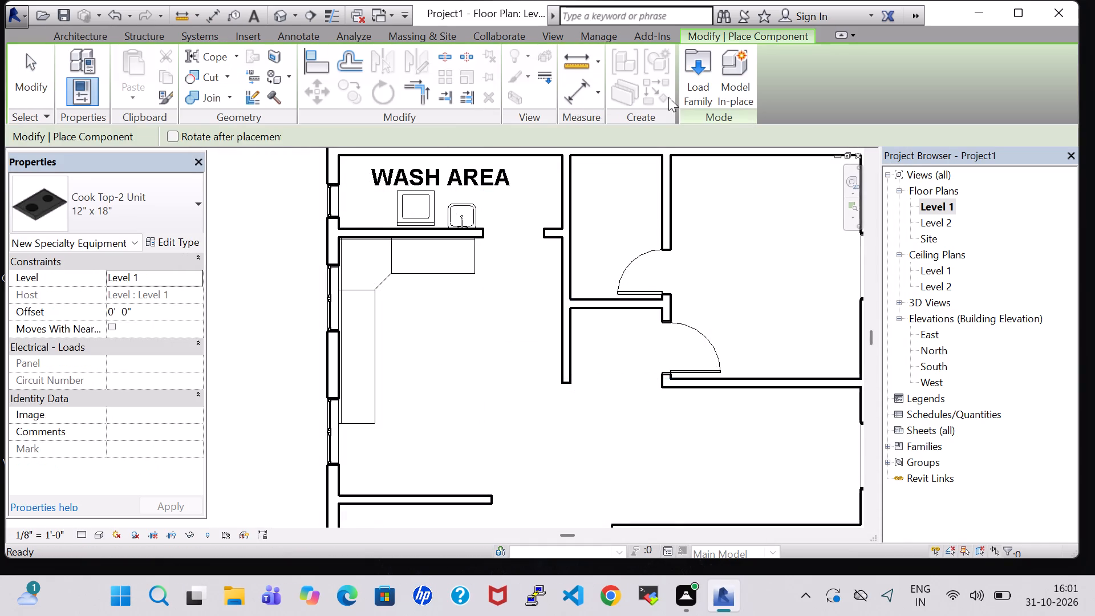
left_click(704, 80)
left_click(512, 314)
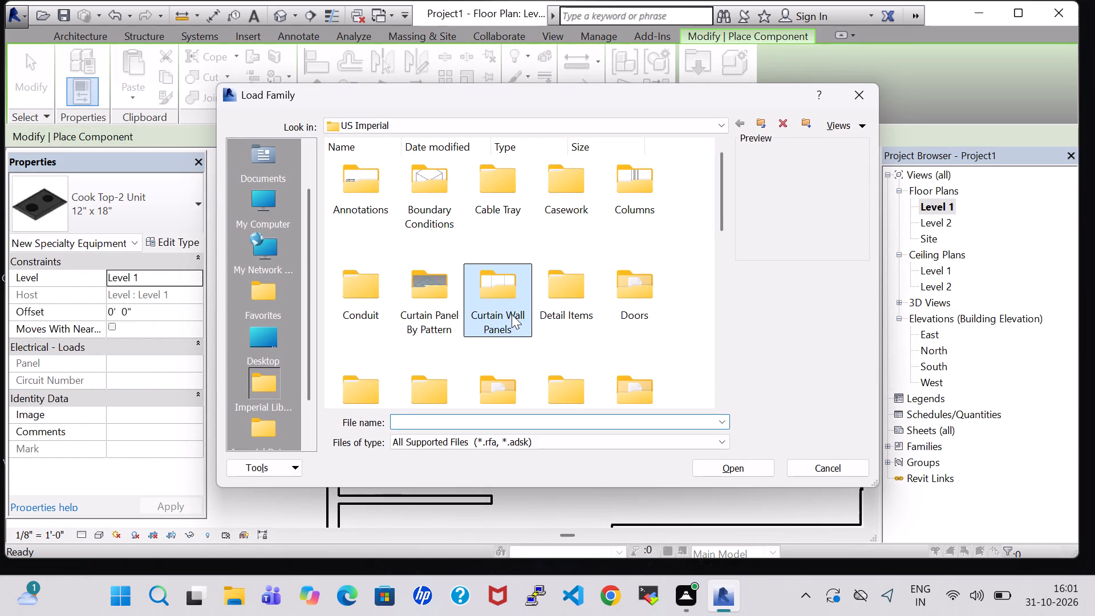
key("s")
double_click(435, 184)
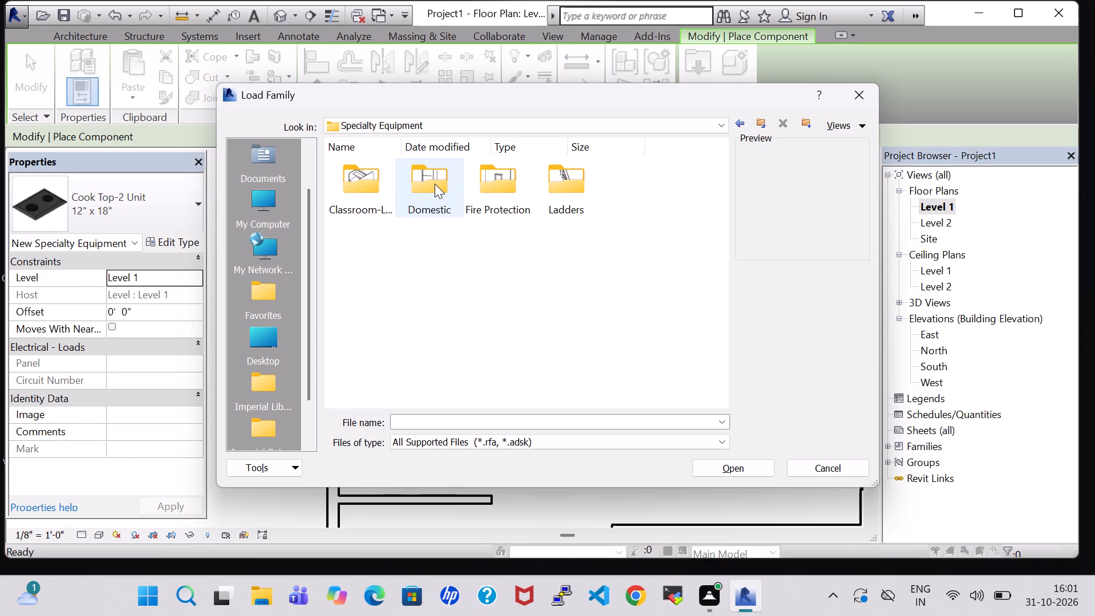
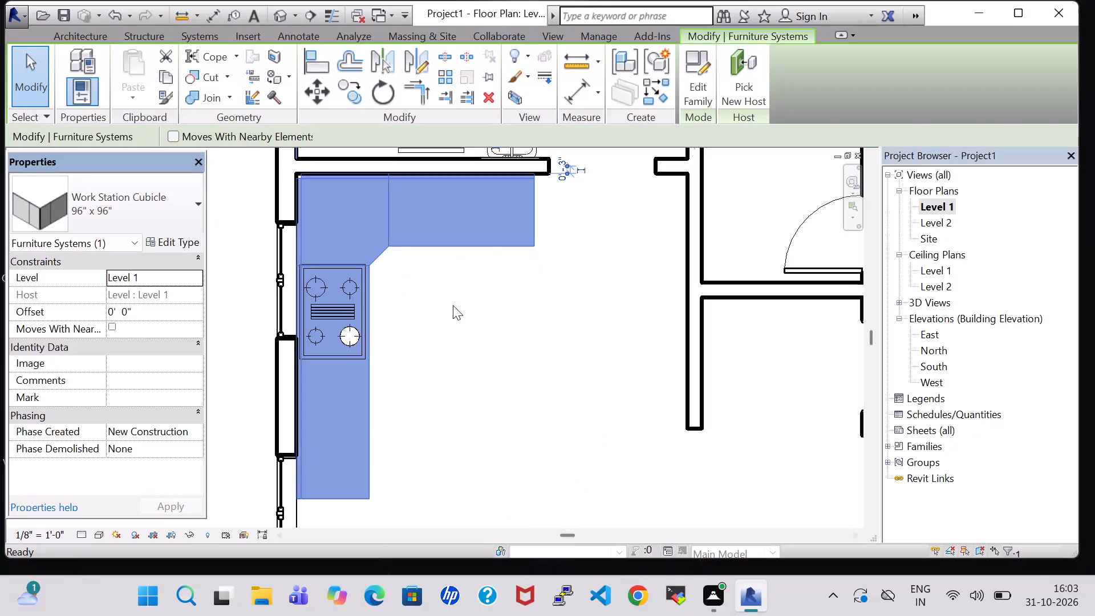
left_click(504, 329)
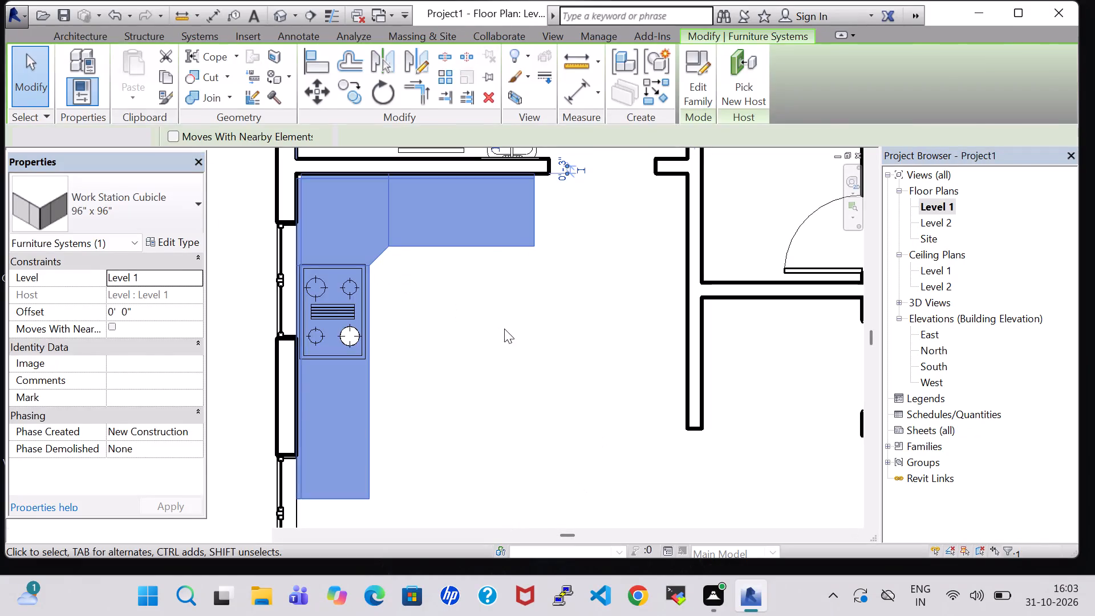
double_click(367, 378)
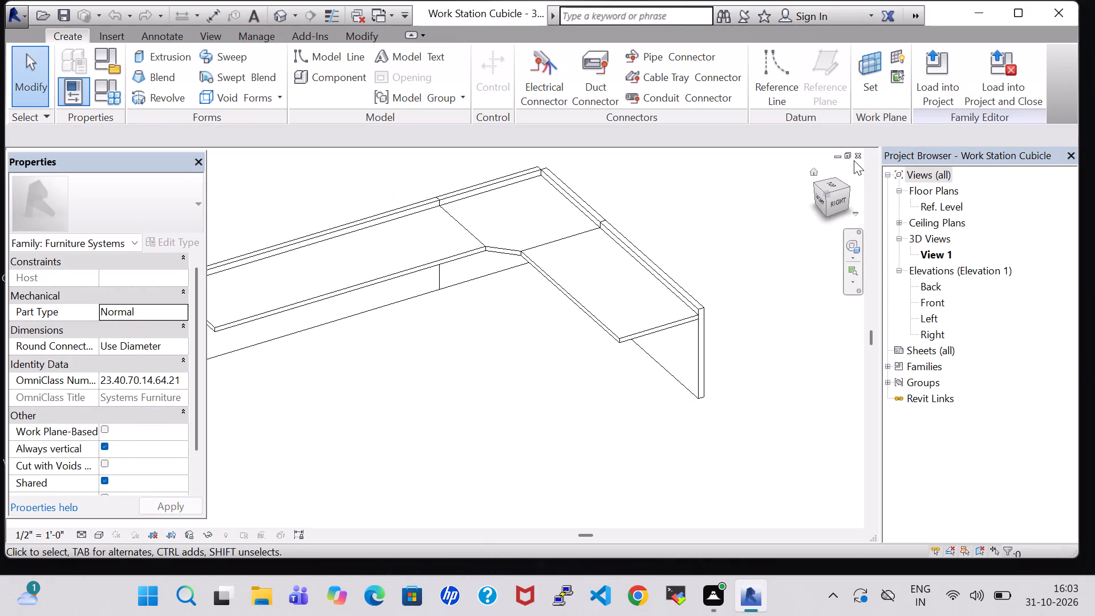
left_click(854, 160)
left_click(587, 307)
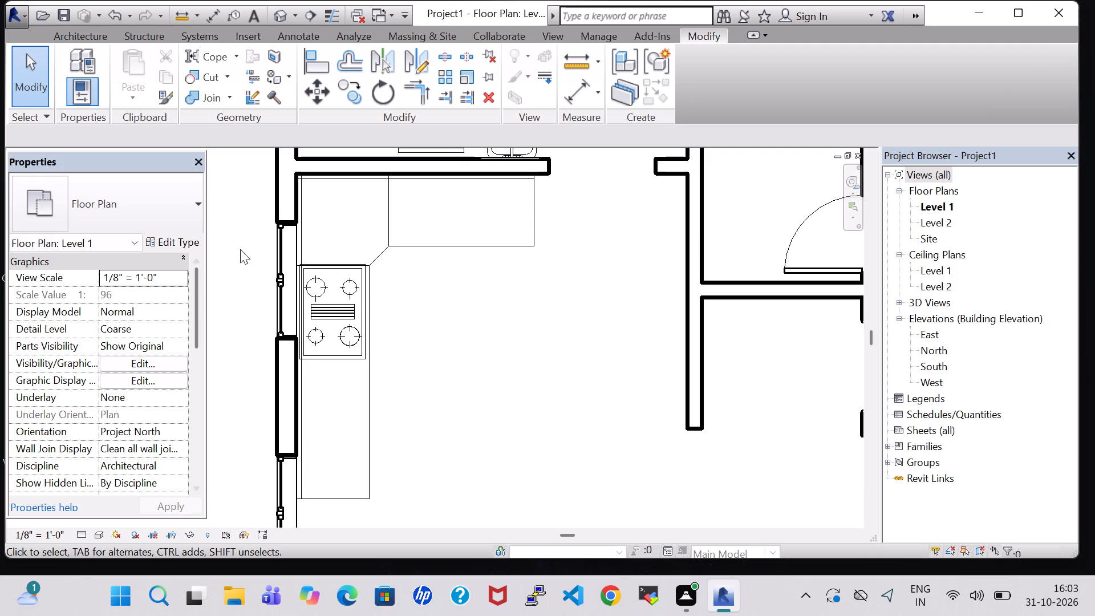
Review the type parameters of the Work Station Cubicle used as the L-shaped kitchen counter.
left_click(362, 407)
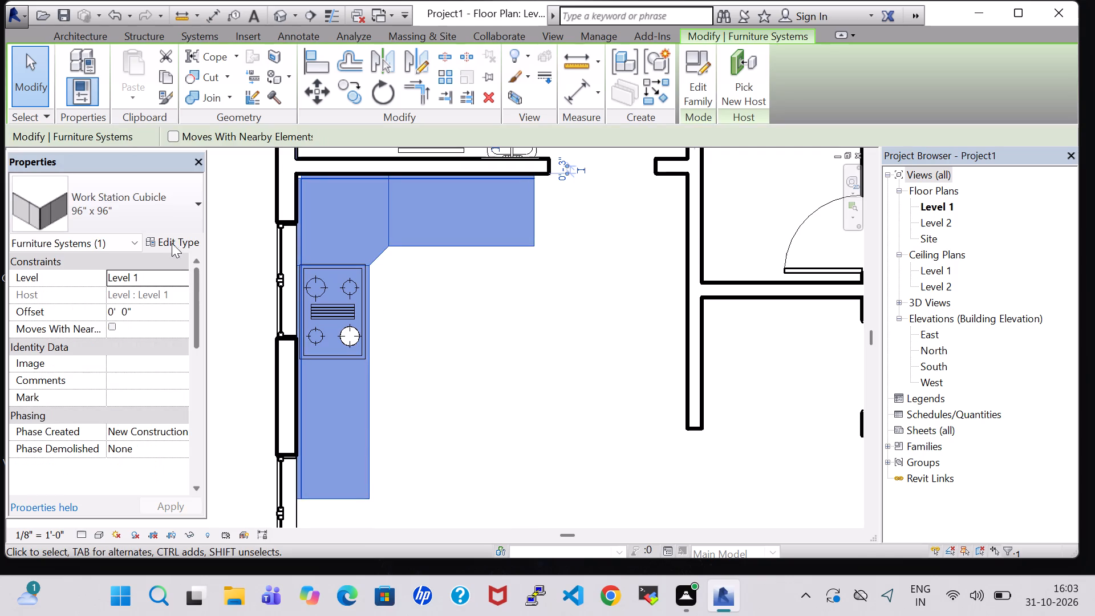
left_click(164, 240)
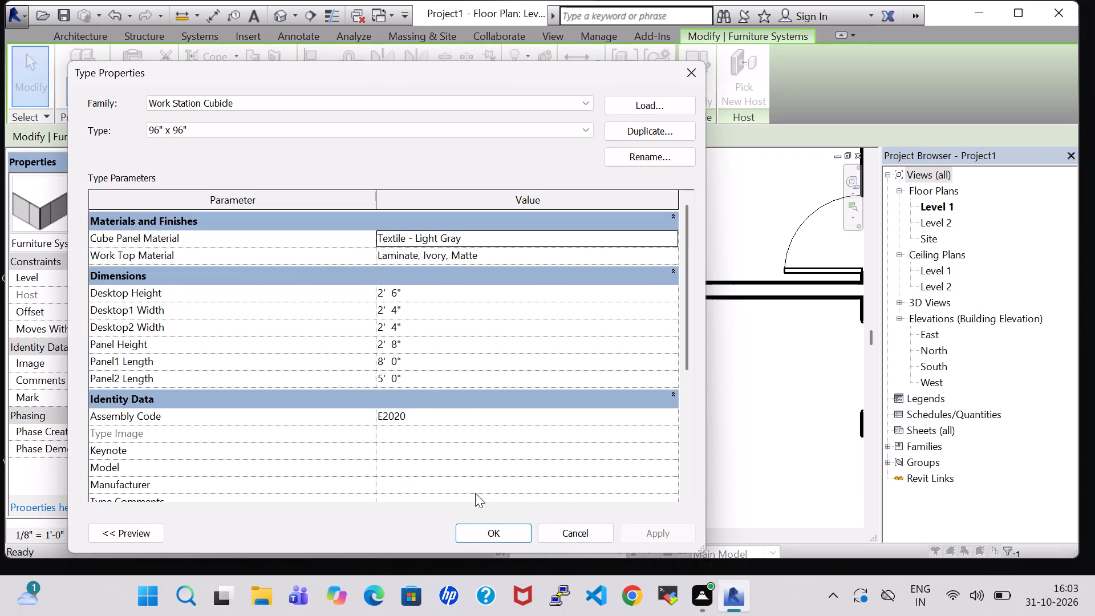
left_click(493, 537)
left_click(463, 419)
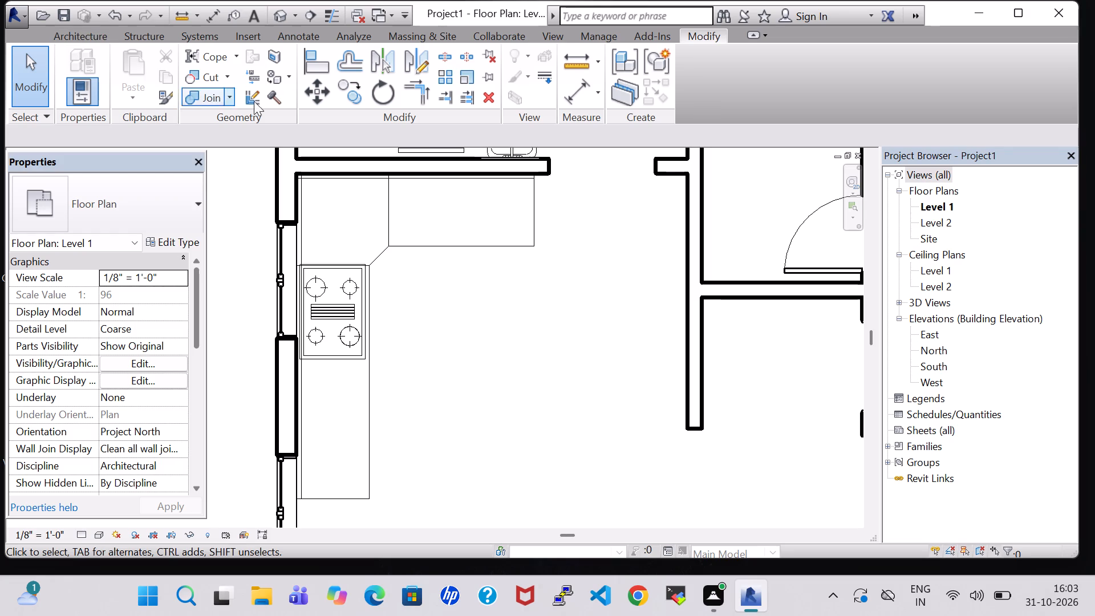
left_click(622, 410)
Start the Component command for adding another component to the Level 1 plan.
left_click(92, 40)
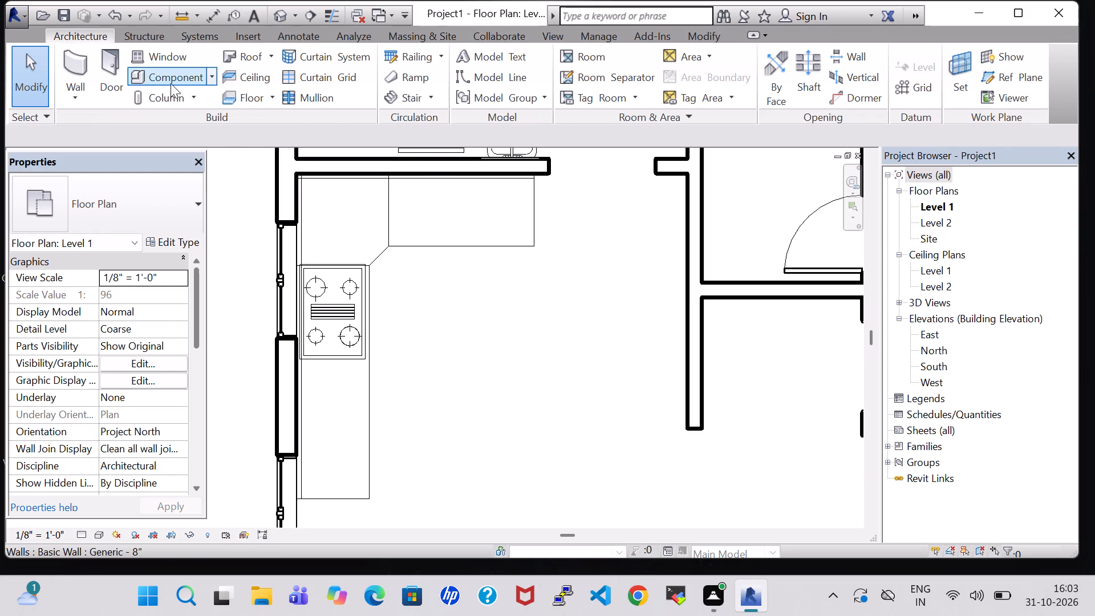
left_click(184, 84)
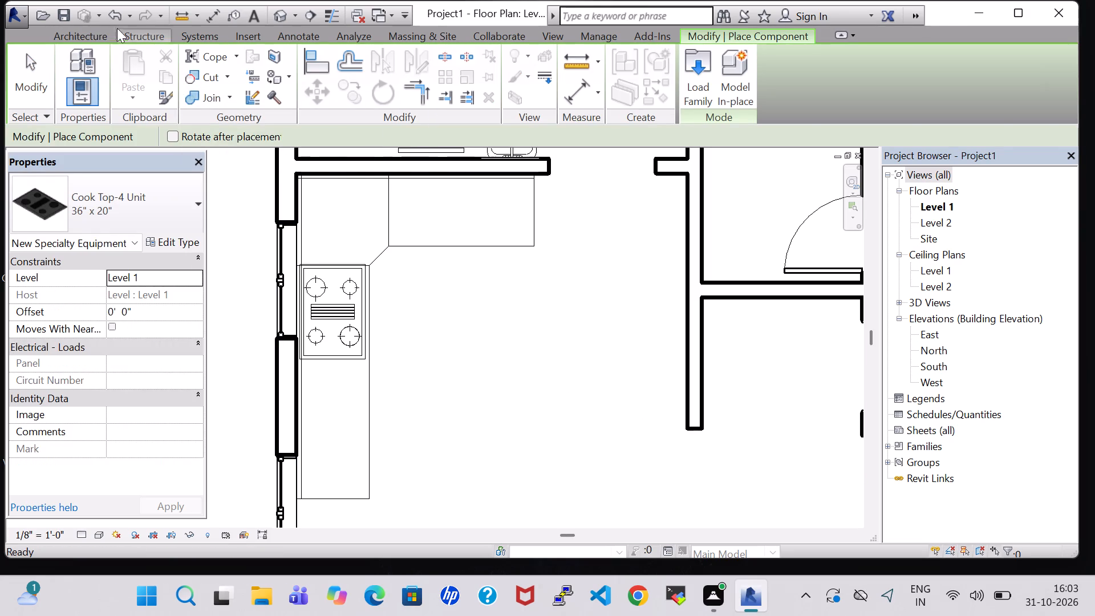
left_click(96, 33)
left_click(184, 76)
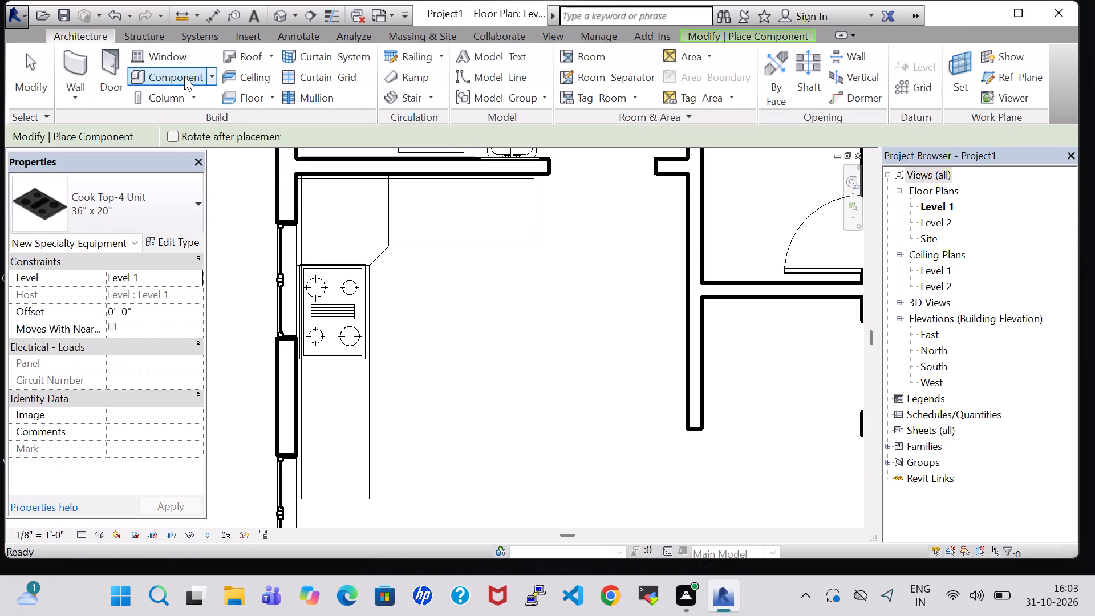
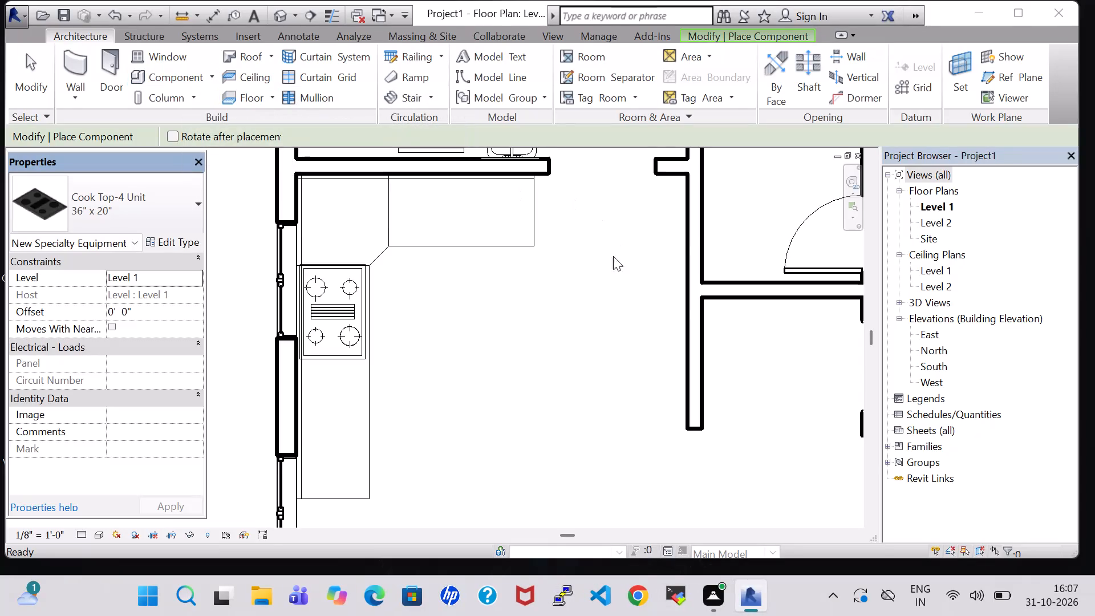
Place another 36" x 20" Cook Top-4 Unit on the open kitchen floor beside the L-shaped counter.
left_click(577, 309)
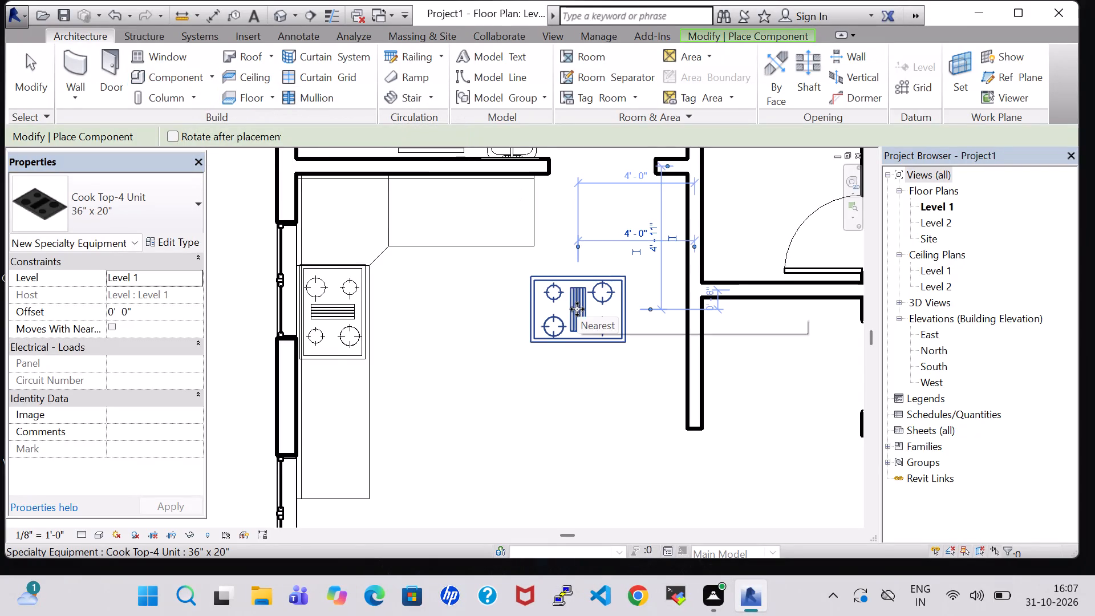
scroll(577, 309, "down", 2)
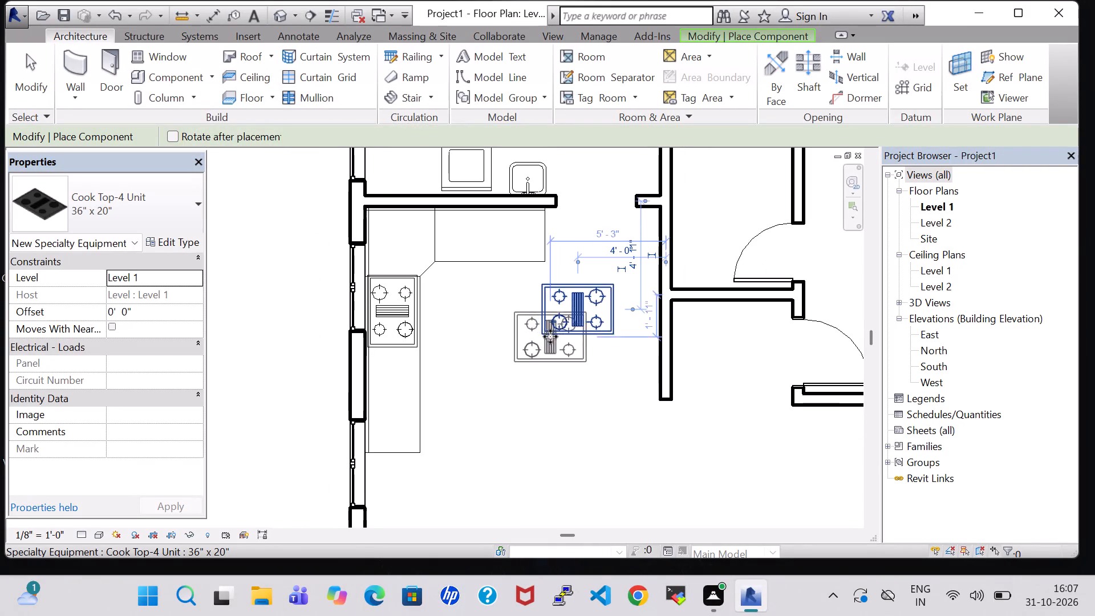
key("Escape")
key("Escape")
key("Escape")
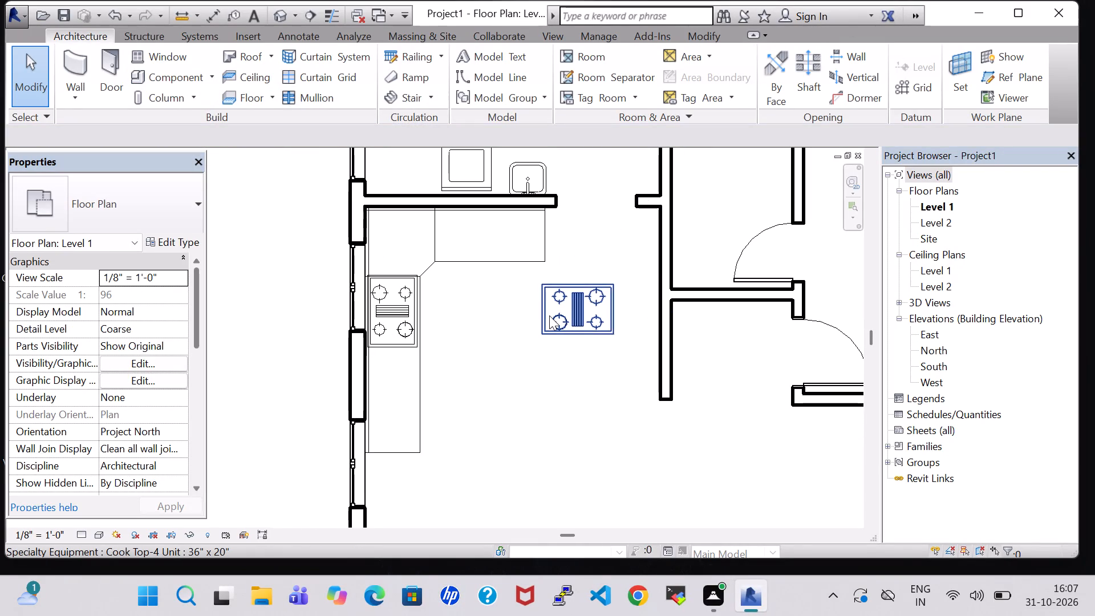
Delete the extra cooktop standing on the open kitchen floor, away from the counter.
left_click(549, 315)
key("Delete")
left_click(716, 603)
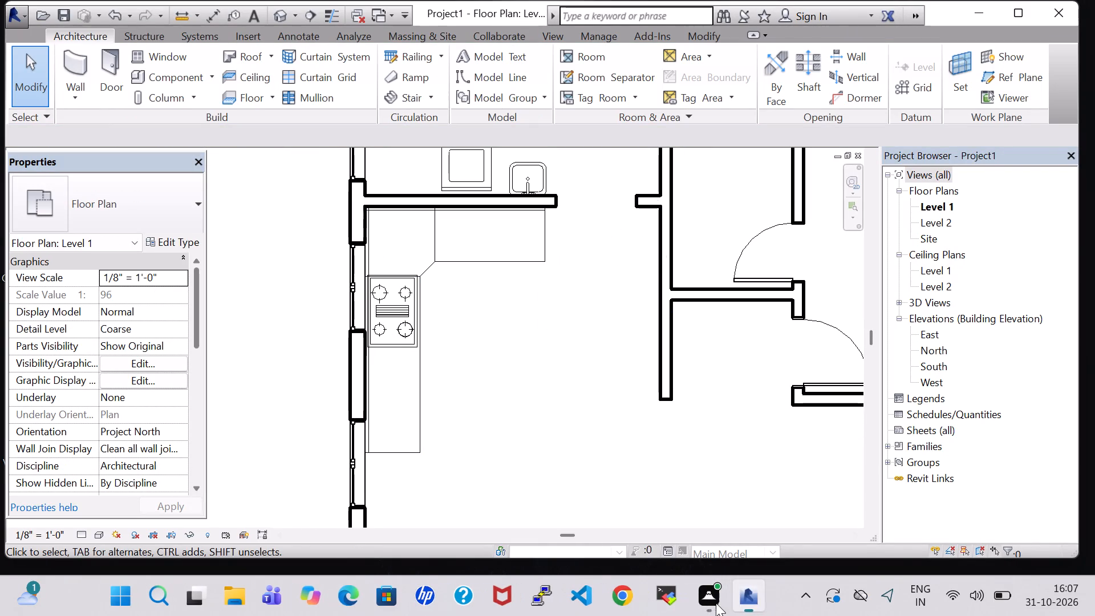
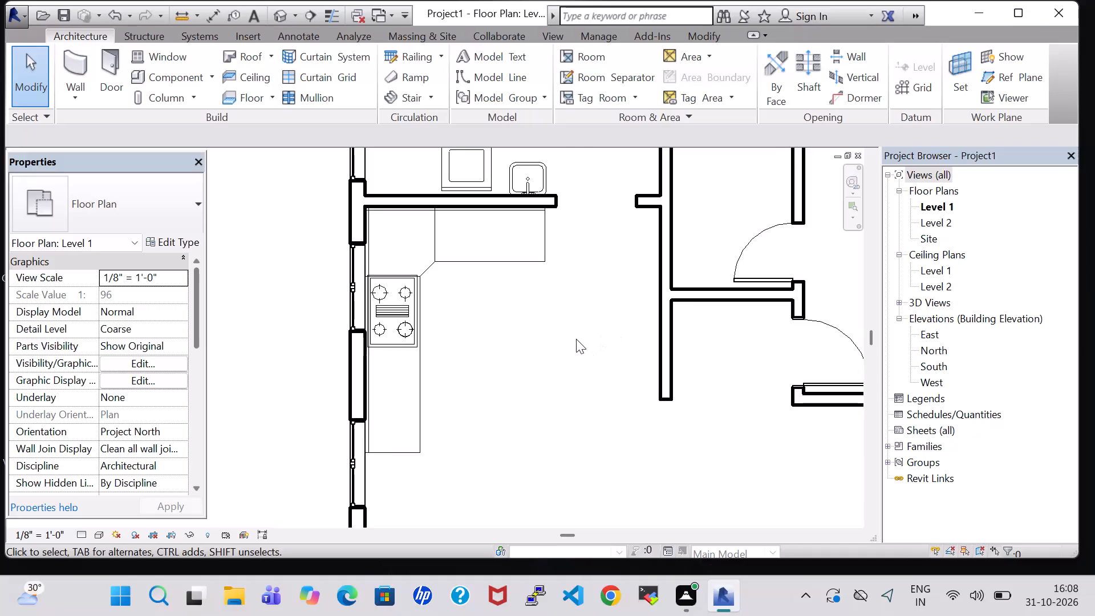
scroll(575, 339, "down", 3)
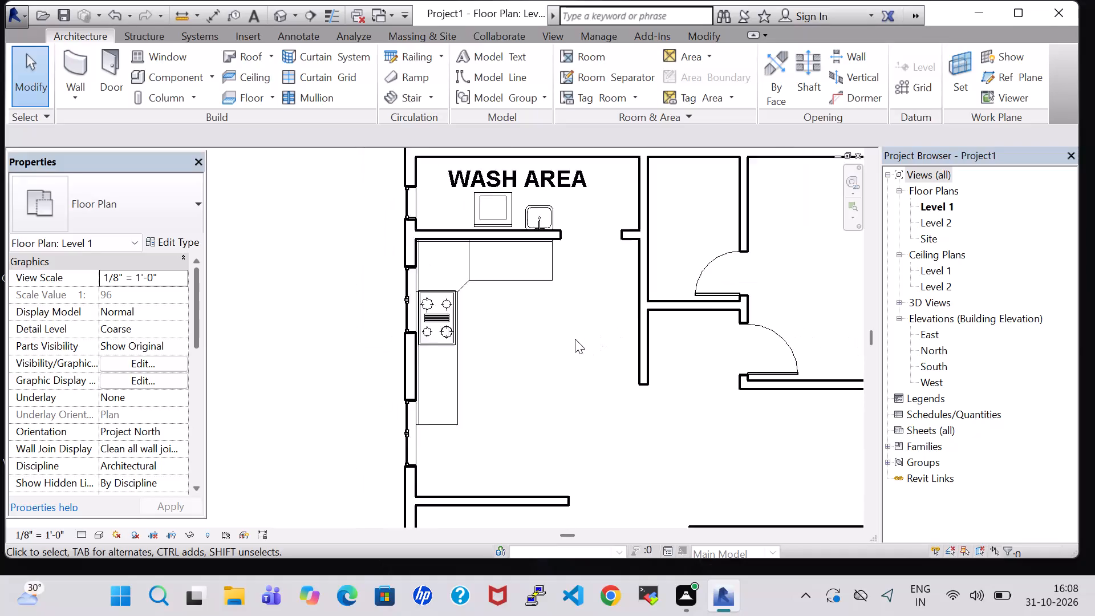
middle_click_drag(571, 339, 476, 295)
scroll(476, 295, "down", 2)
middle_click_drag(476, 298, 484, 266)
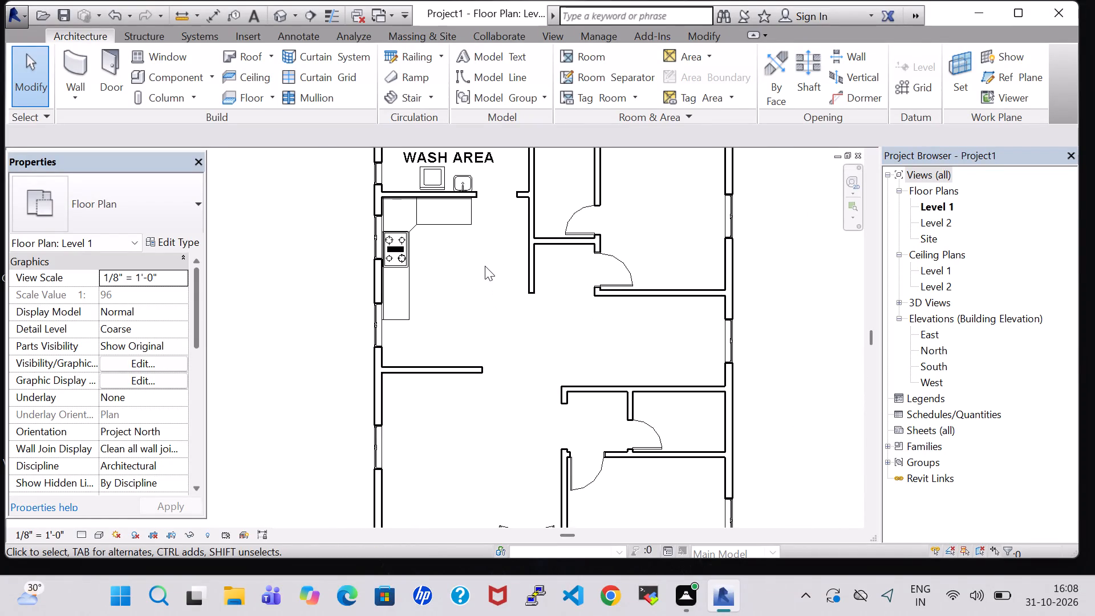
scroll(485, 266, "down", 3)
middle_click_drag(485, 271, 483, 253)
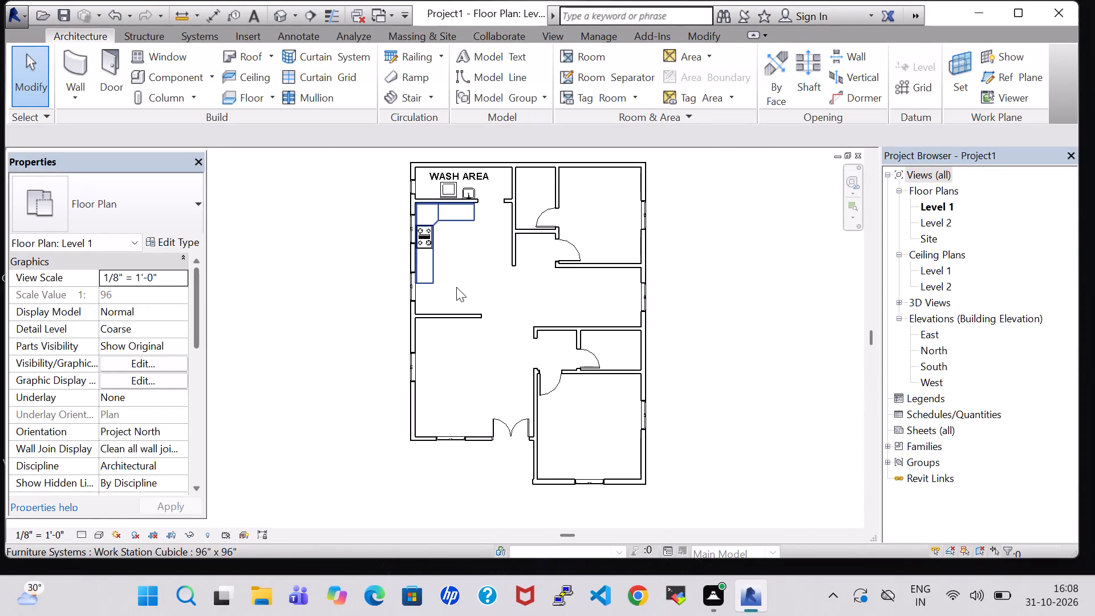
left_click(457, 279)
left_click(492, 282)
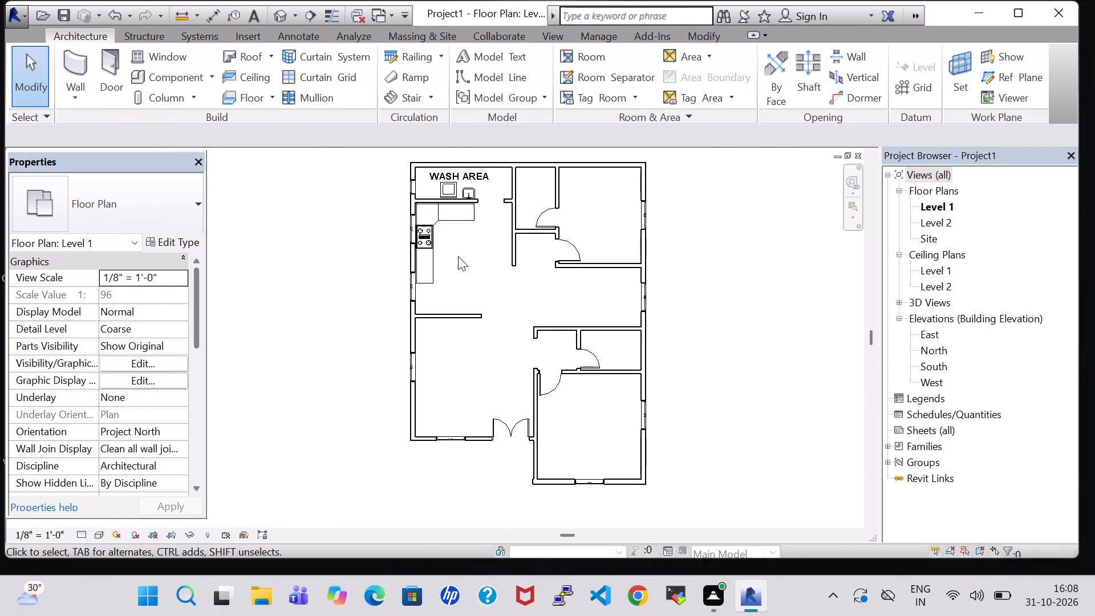
Save the project as Project125 in the work folder on the Desktop.
left_click(173, 75)
left_click(460, 242)
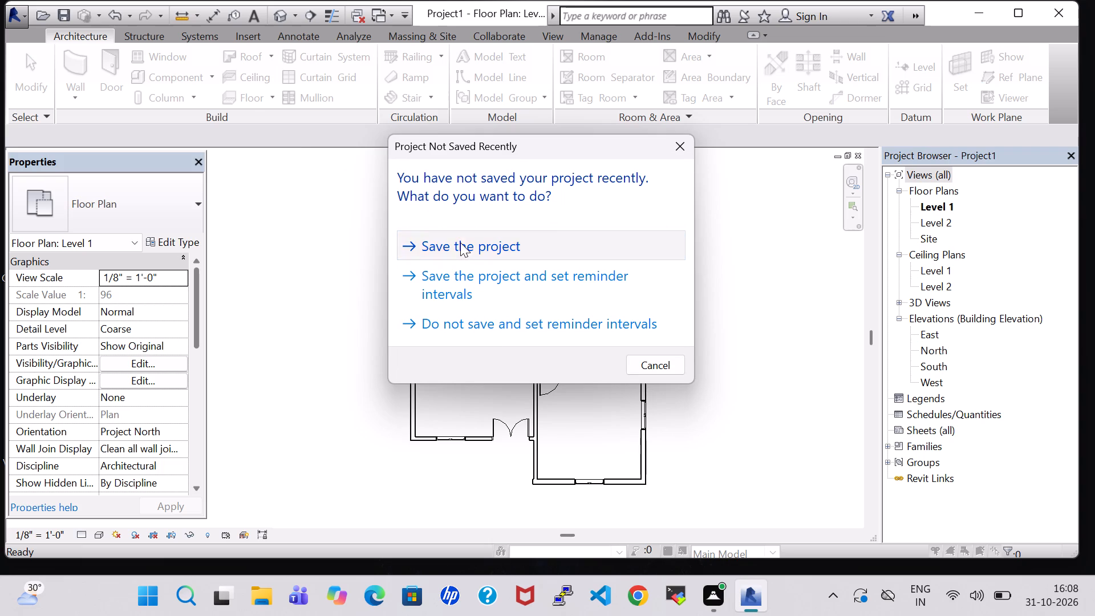
left_click(271, 382)
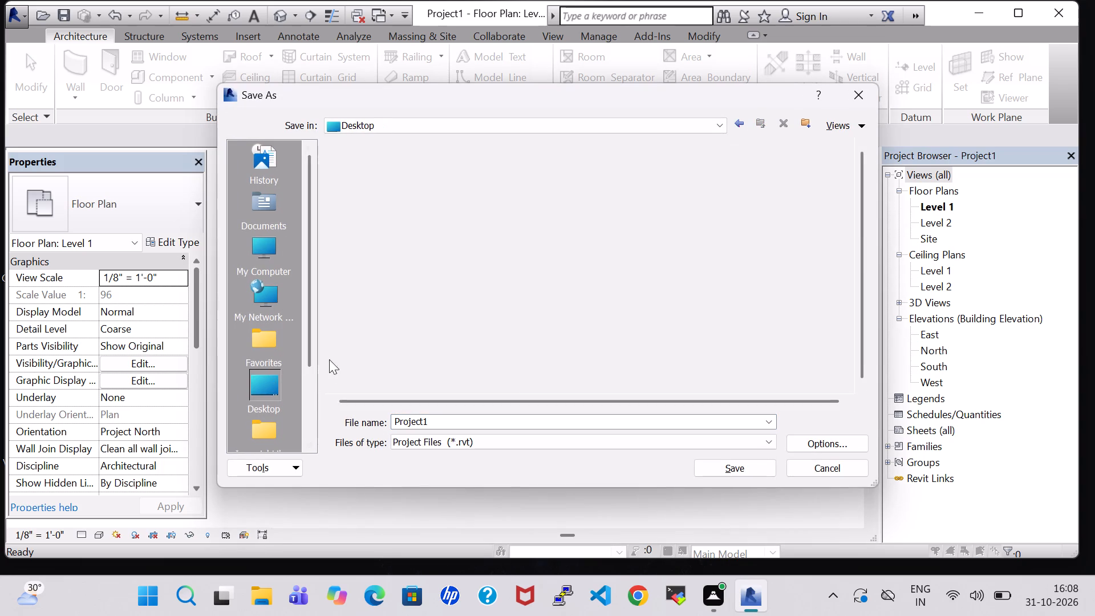
scroll(395, 354, "down", 2)
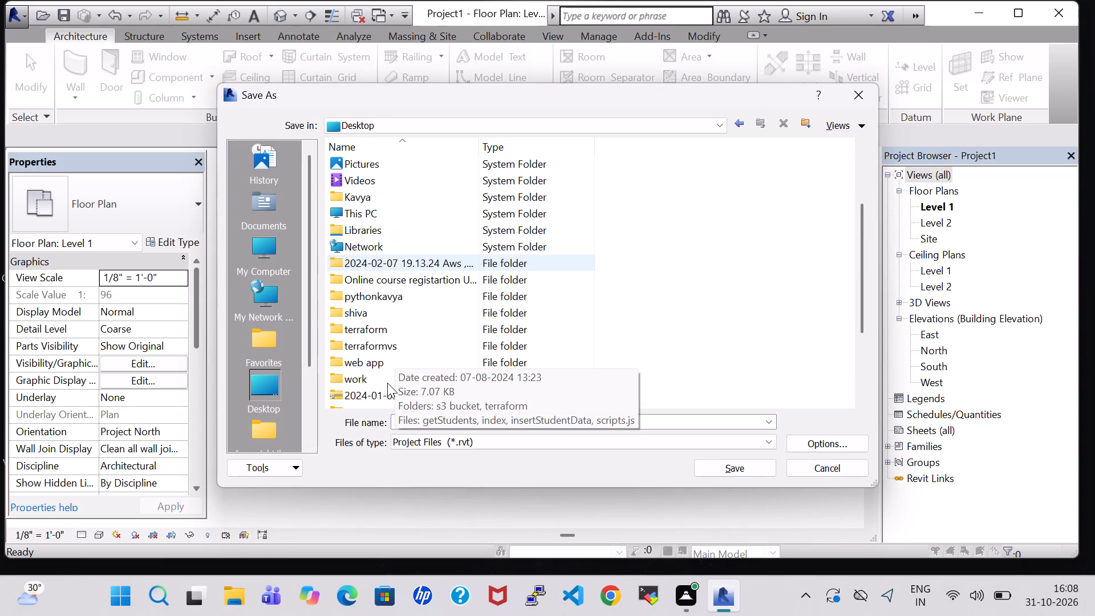
double_click(362, 382)
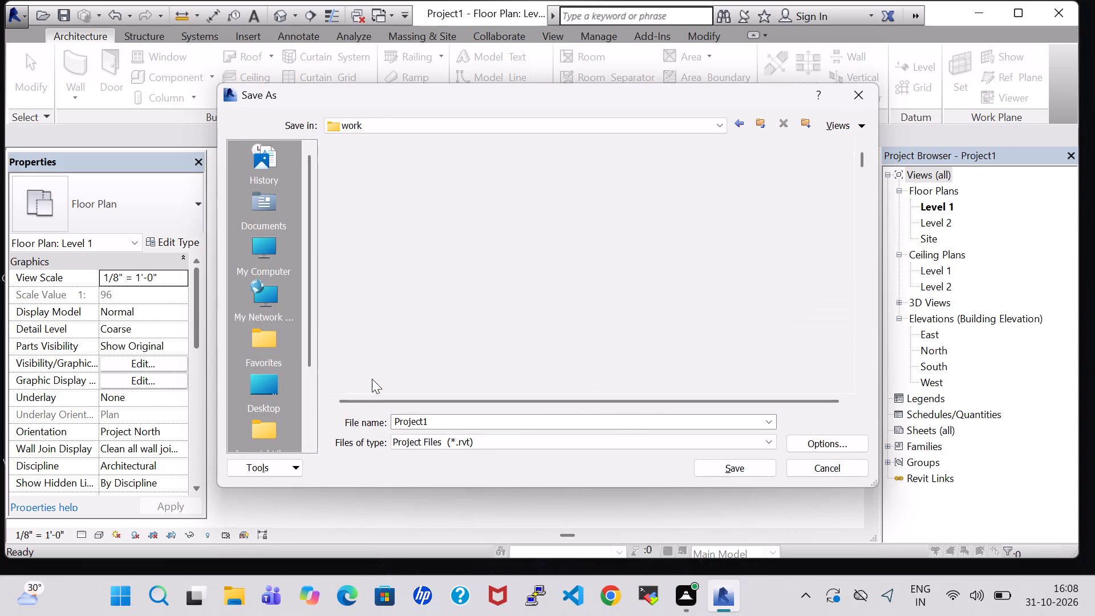
scroll(383, 379, "down", 10)
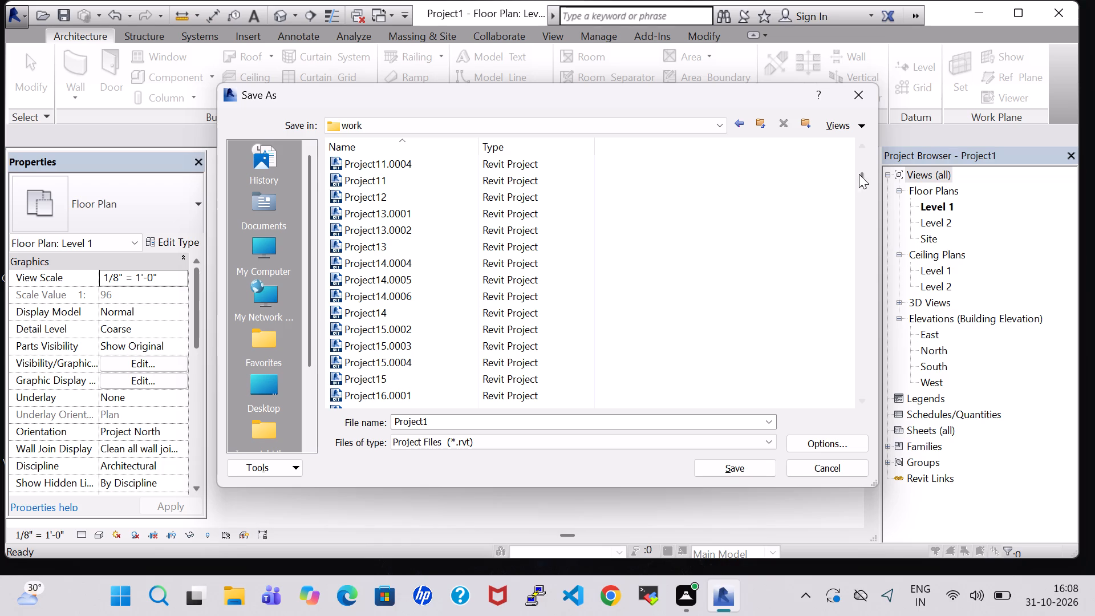
left_click_drag(865, 175, 872, 388)
left_click(872, 388)
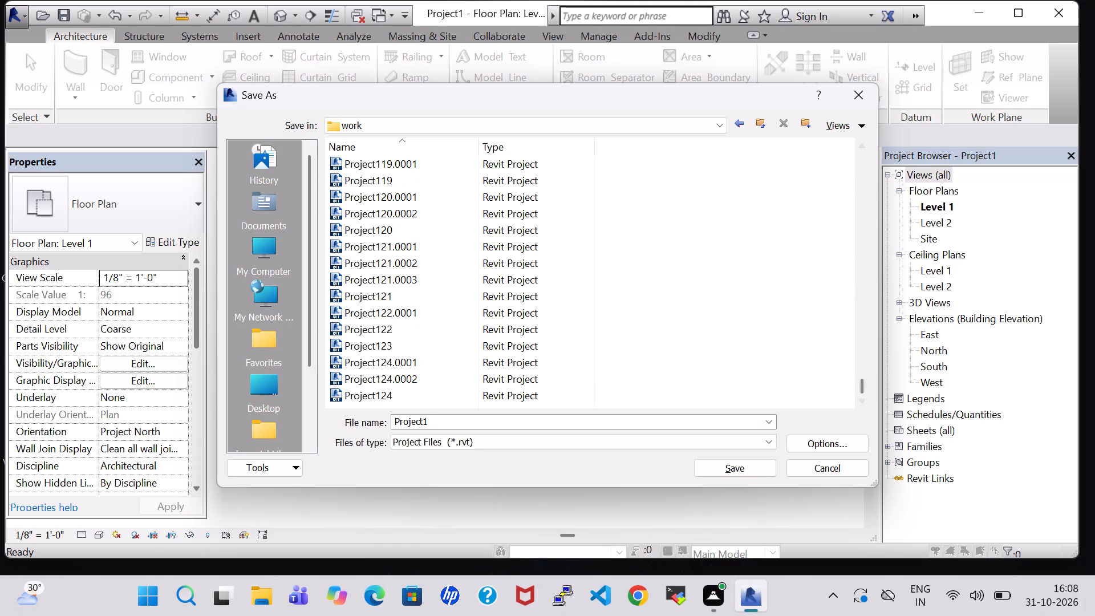
left_click(460, 427)
left_click(447, 426)
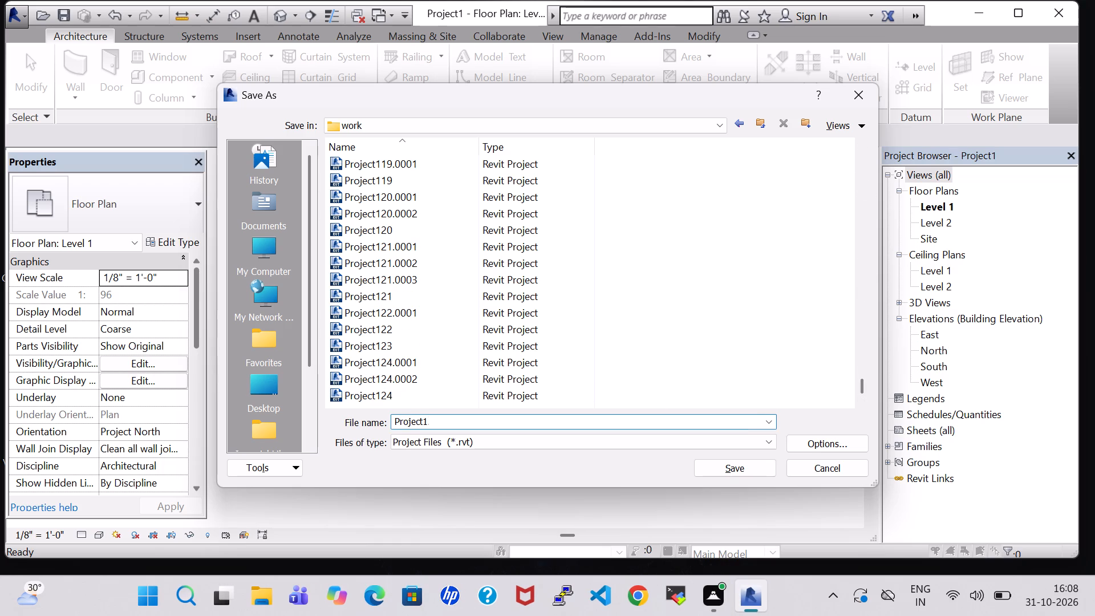
type("25")
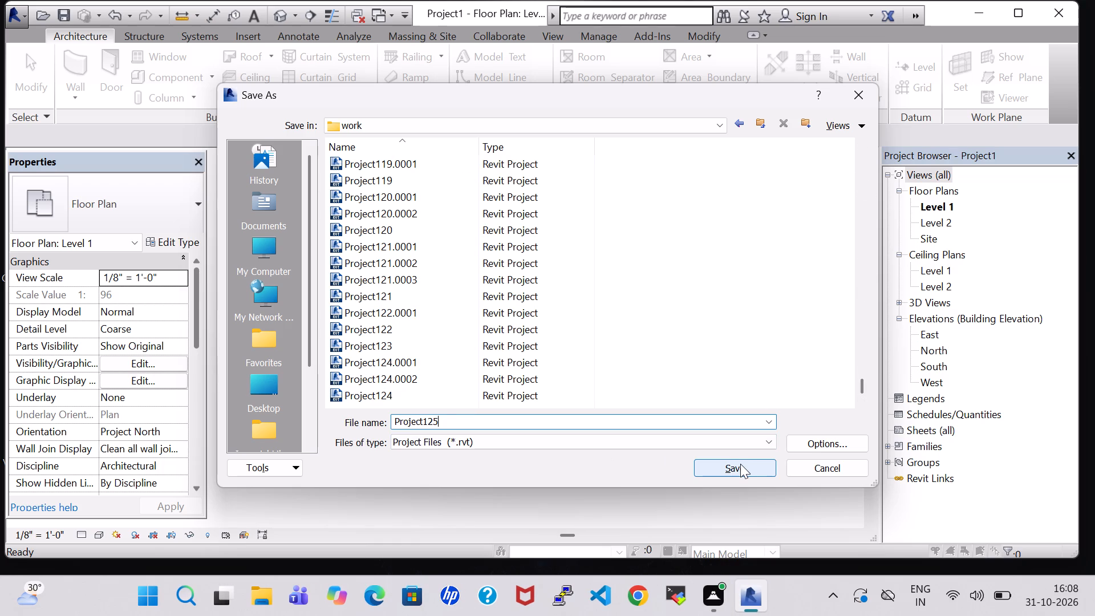
left_click(740, 464)
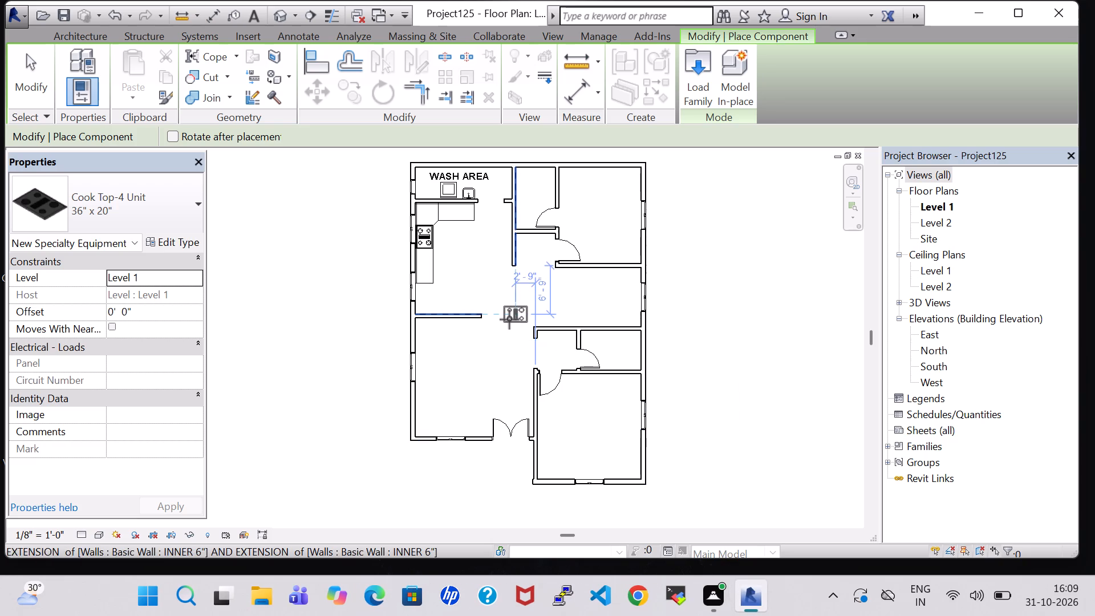
key("Escape")
key("Escape")
Load the Refrigerator family from the Domestic folder of the Specialty Equipment library for placement.
scroll(480, 286, "up", 3)
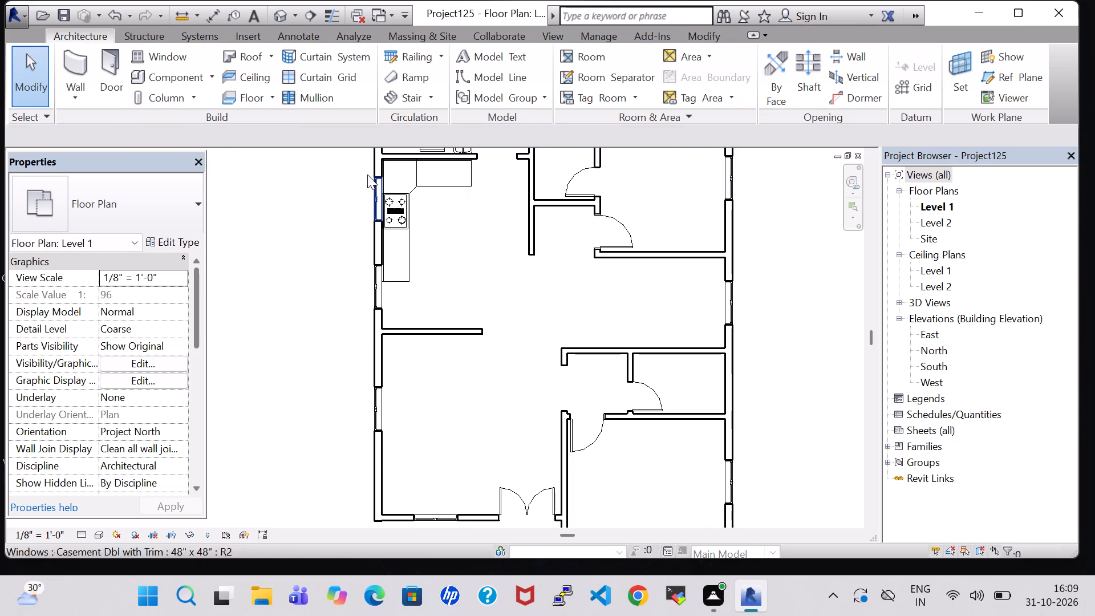
left_click(173, 77)
left_click(703, 74)
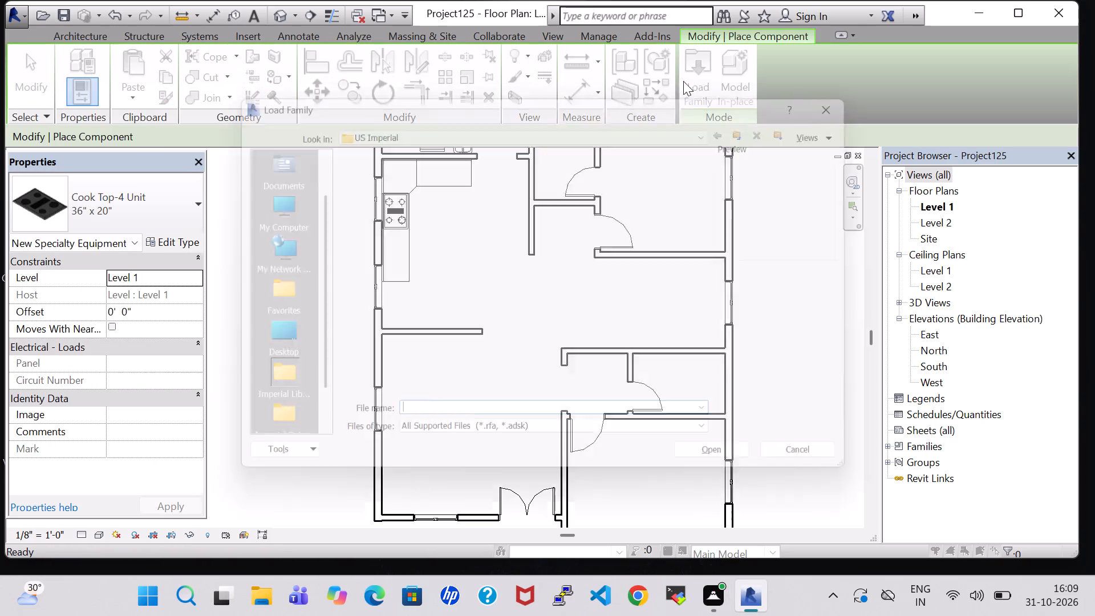
left_click(439, 287)
key("s")
double_click(437, 215)
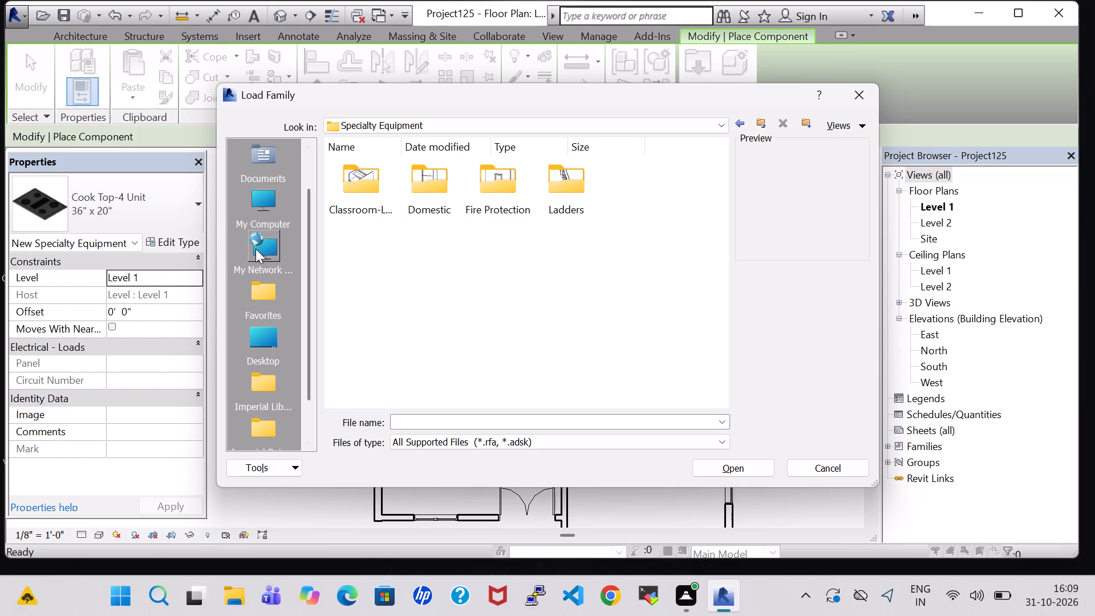
double_click(424, 196)
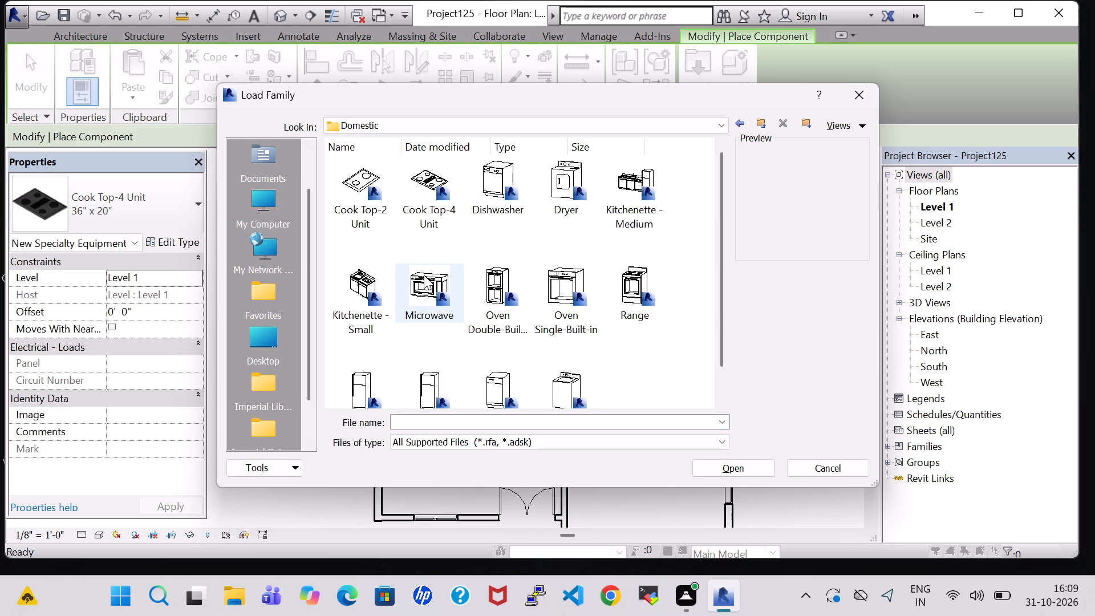
scroll(423, 277, "down", 1)
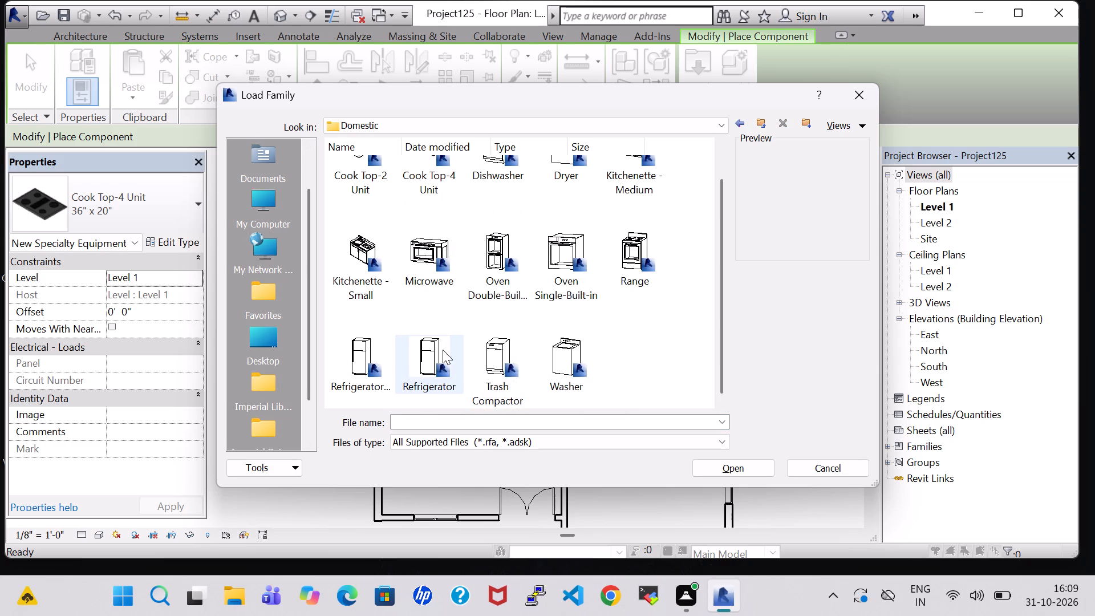
left_click(443, 350)
double_click(739, 473)
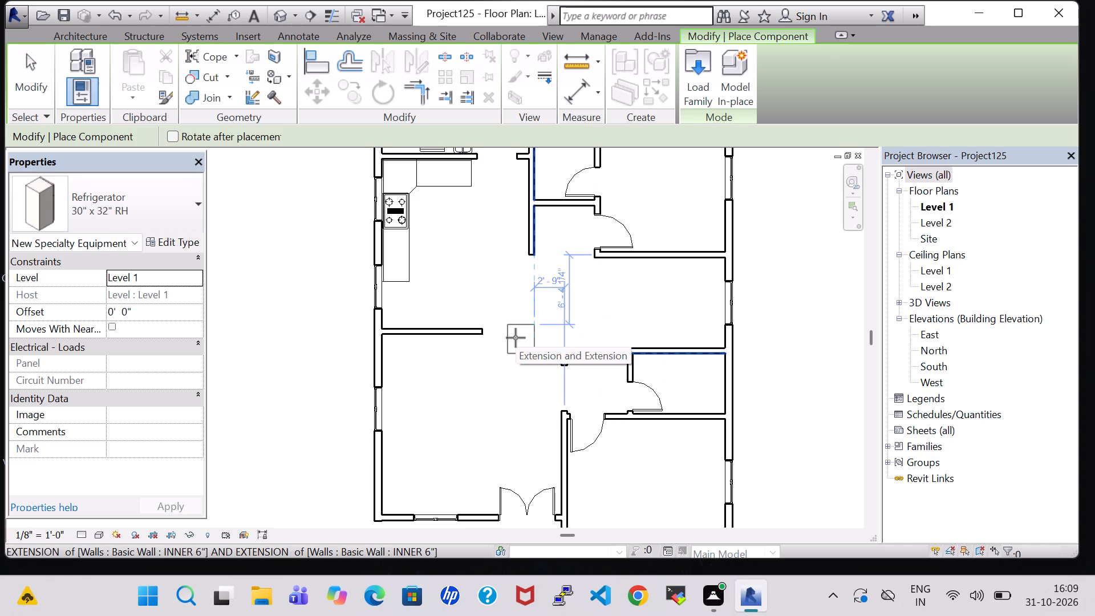
Place a 30" x 32" RH Refrigerator, rotated a half turn, against the short kitchen wall, about 6'-8" from the exterior wall.
scroll(480, 311, "up", 3)
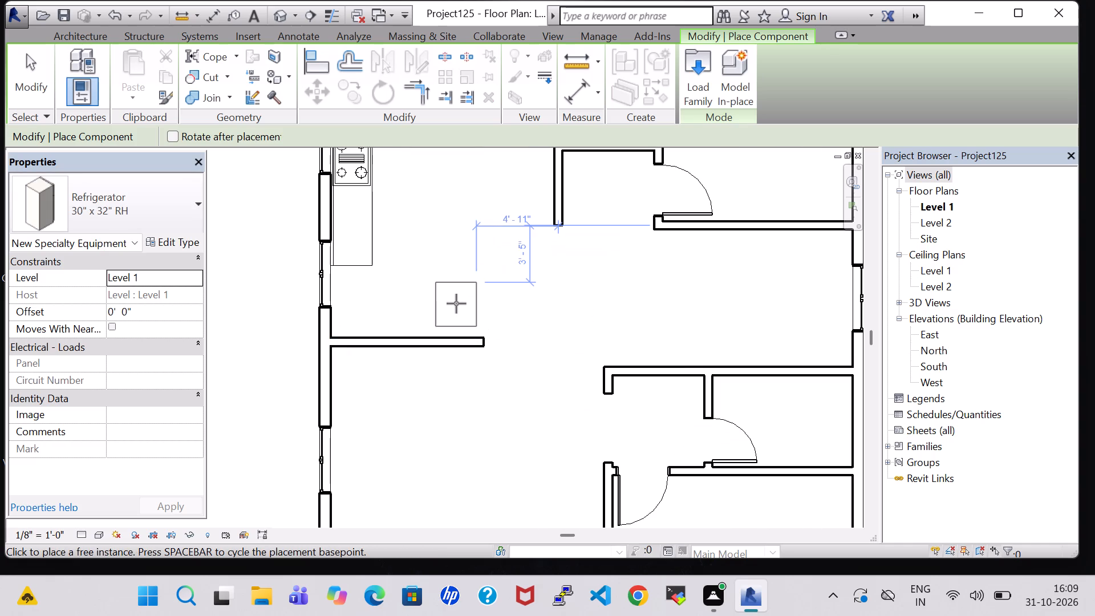
key("space")
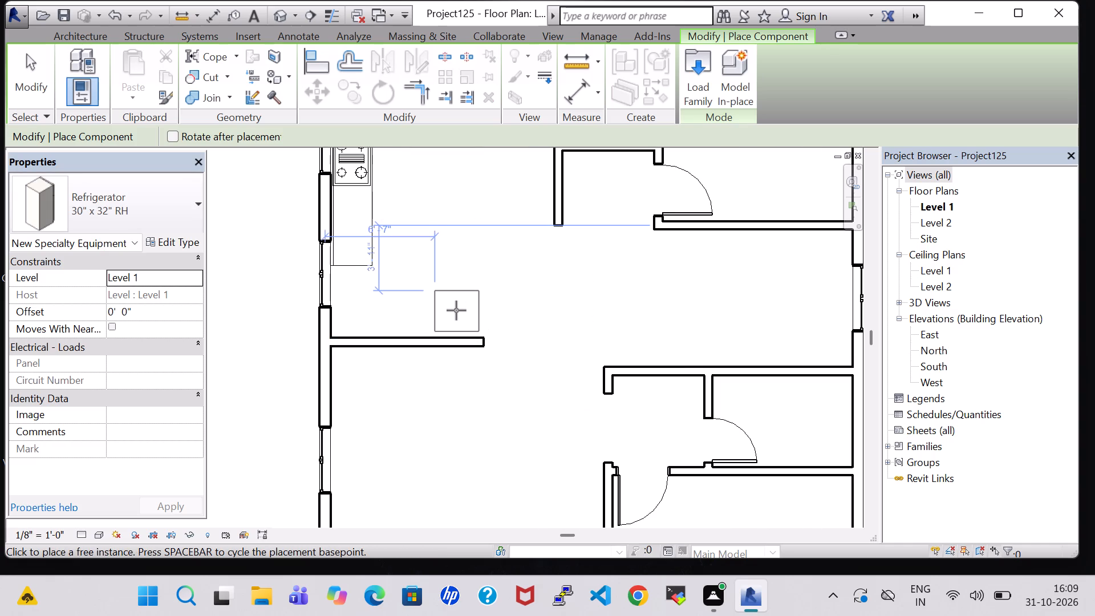
key("space")
left_click(456, 308)
key("Escape")
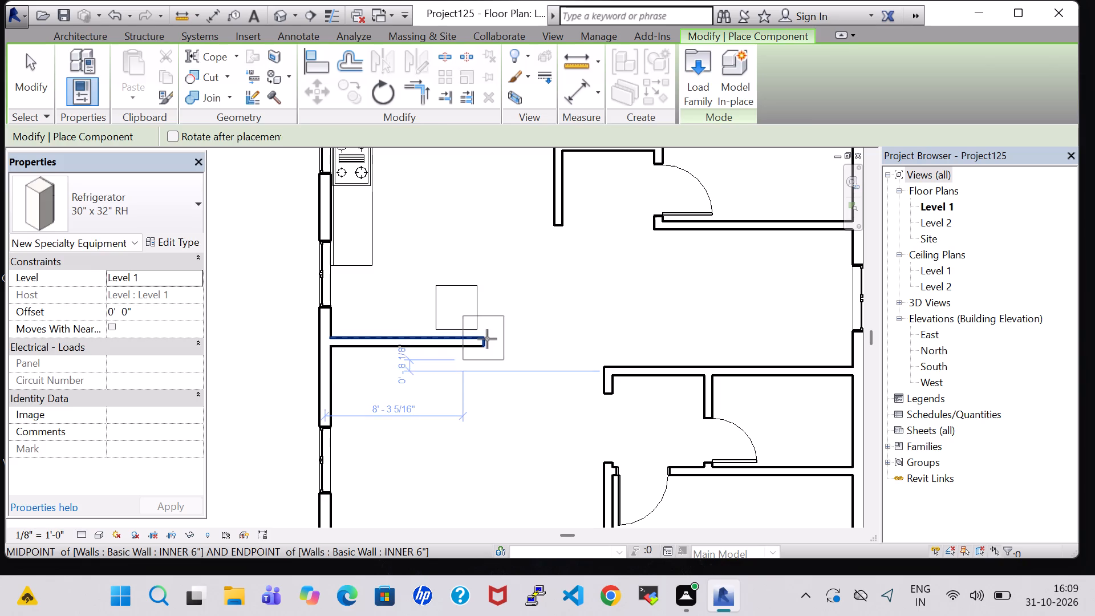
key("Escape")
Nudge the refrigerator slightly toward the exterior wall, to about 6'-5" from it.
left_click(468, 325)
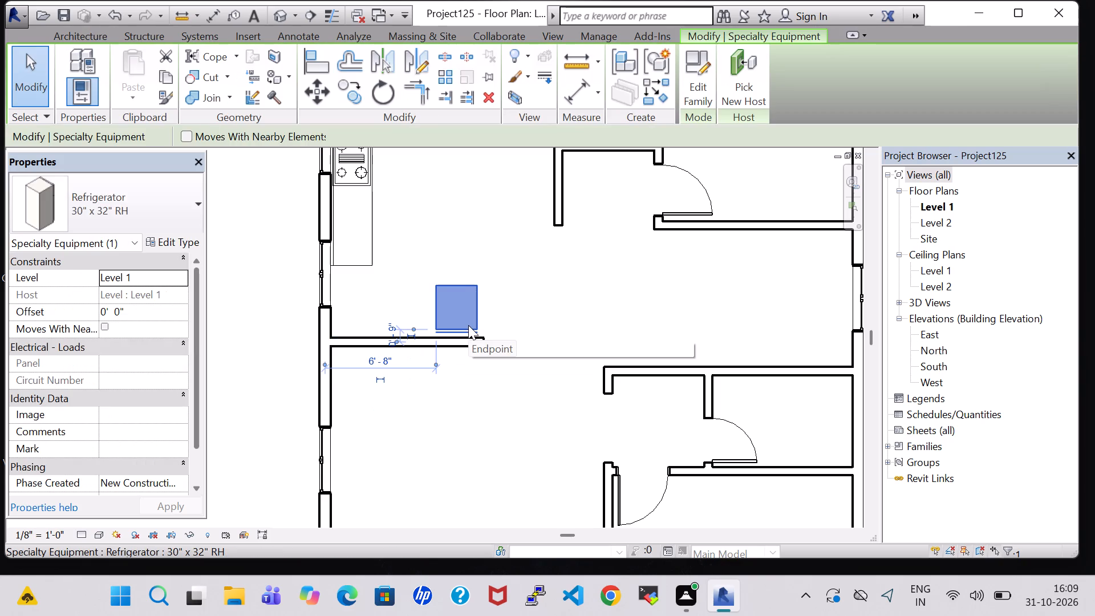
key("Left")
key("Left")
key("Right")
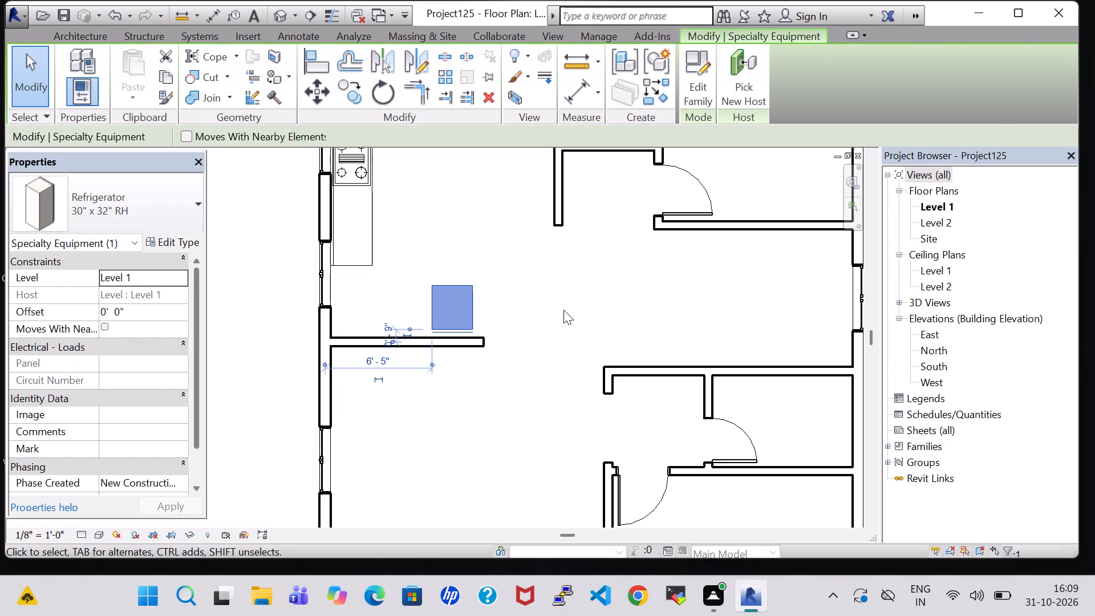
left_click(563, 310)
Load the Microwave family from the Domestic folder of the Specialty Equipment library for placement.
left_click(176, 72)
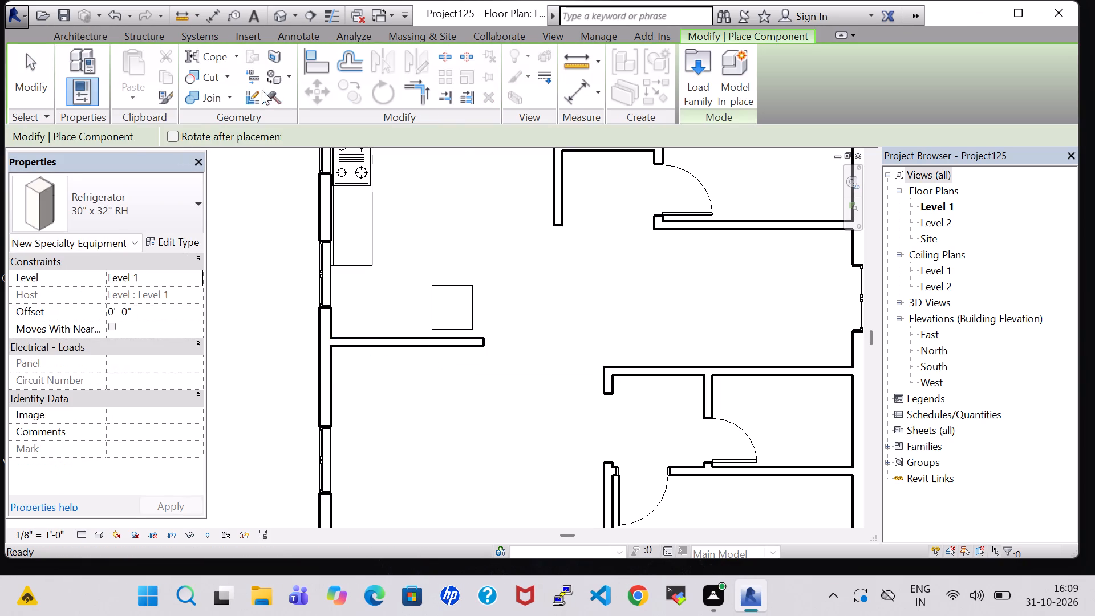
left_click(695, 79)
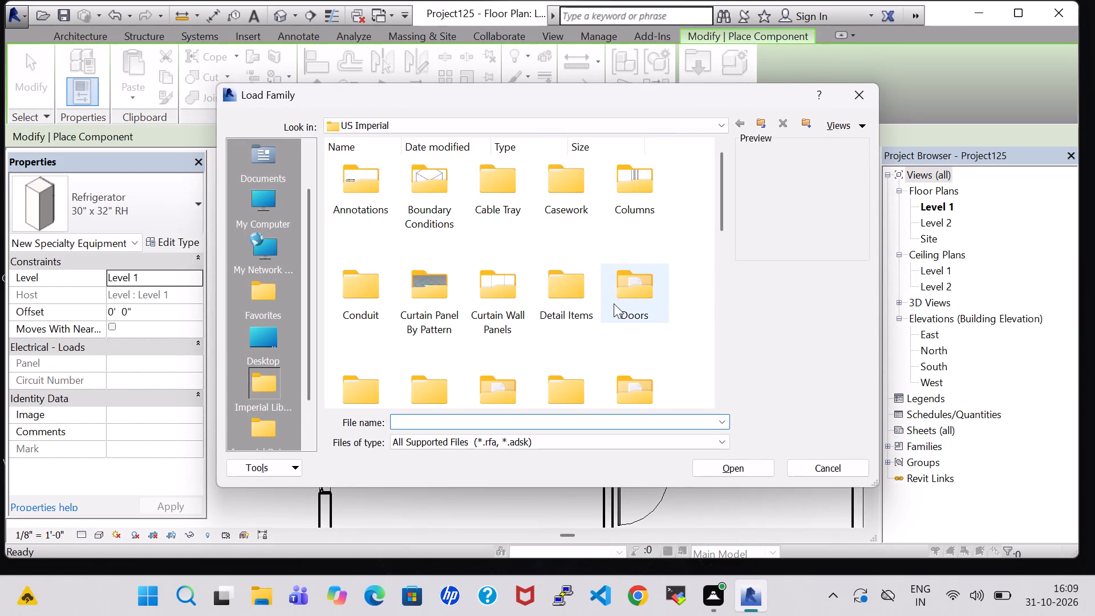
scroll(614, 305, "down", 2)
scroll(647, 260, "up", 1)
scroll(647, 260, "down", 1)
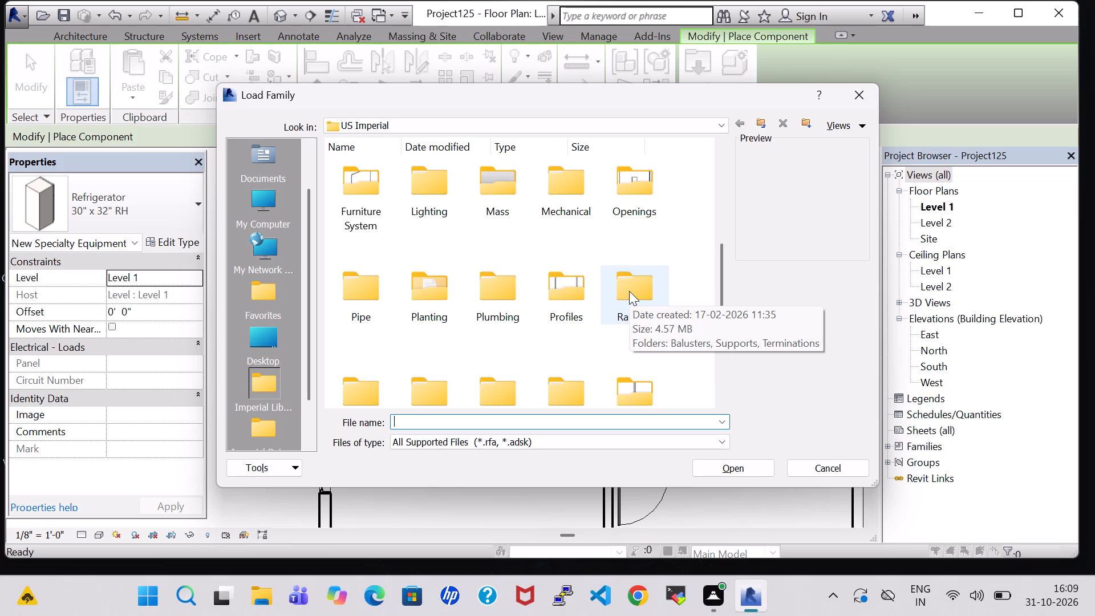
scroll(627, 291, "down", 1)
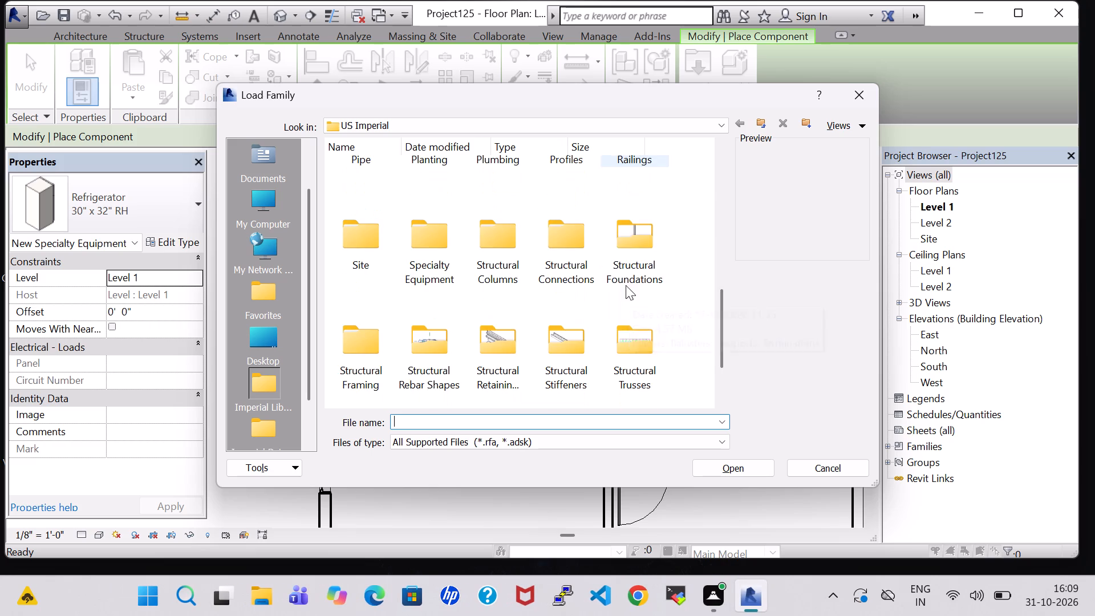
scroll(622, 258, "up", 1)
scroll(447, 301, "down", 1)
double_click(429, 256)
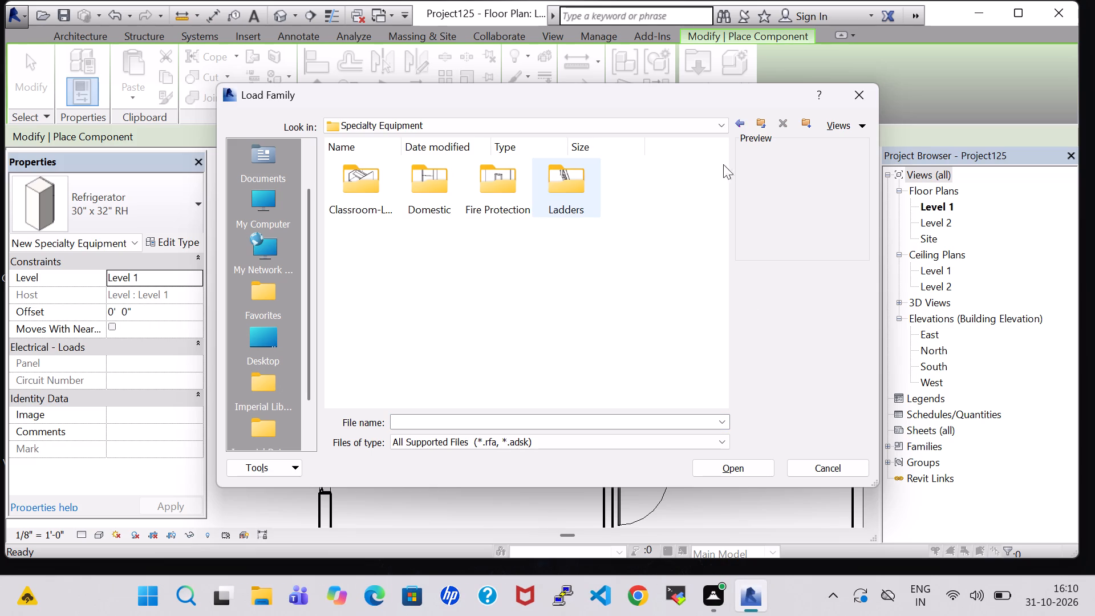
double_click(436, 173)
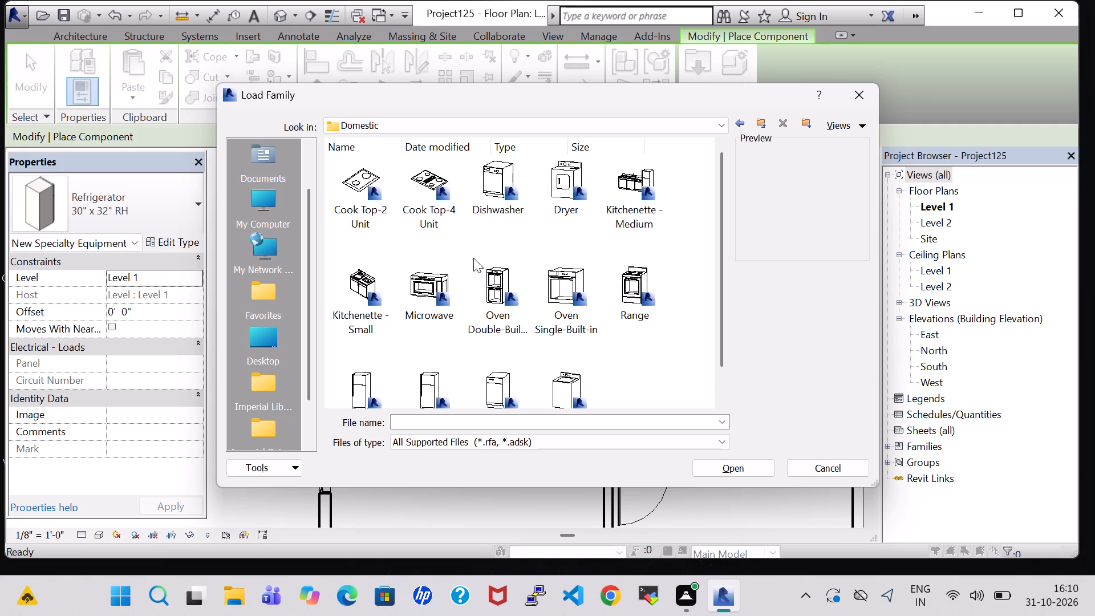
left_click(423, 279)
left_click(712, 464)
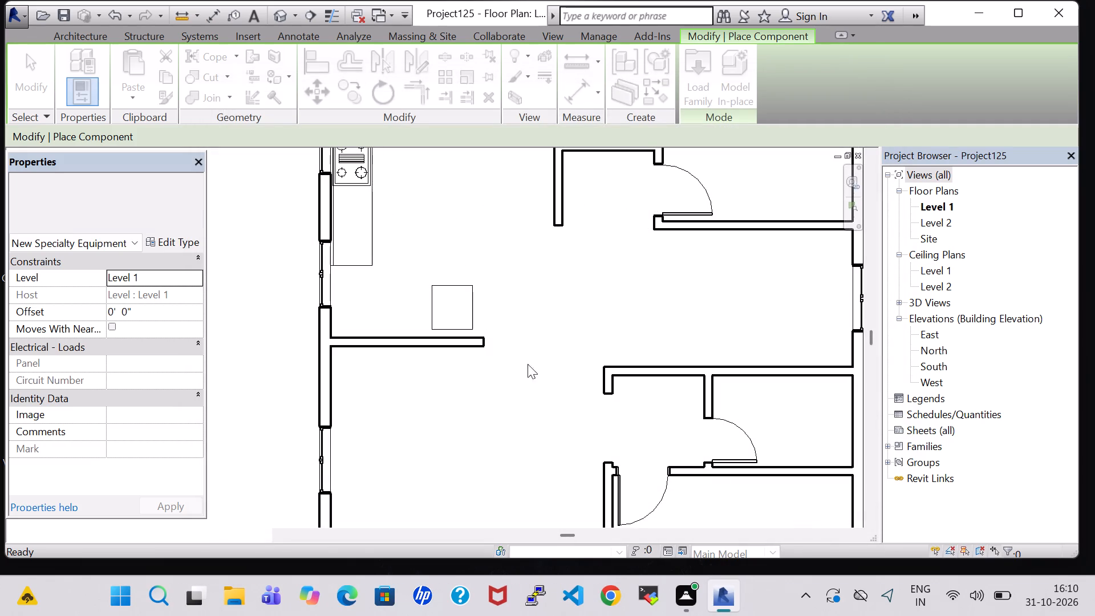
Place a 30" x 16" x 18" Microwave on the counter leg along the wash area wall, about 6'-11" from the kitchen's partition wall.
middle_click_drag(431, 172, 445, 297)
scroll(443, 295, "up", 3)
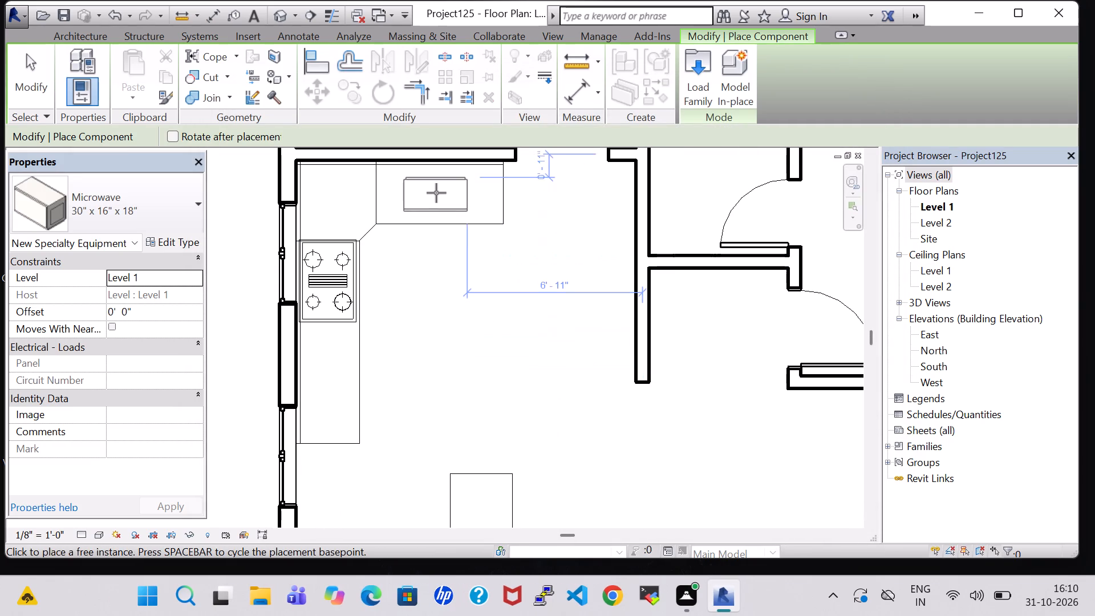
left_click(436, 193)
key("space")
key("space")
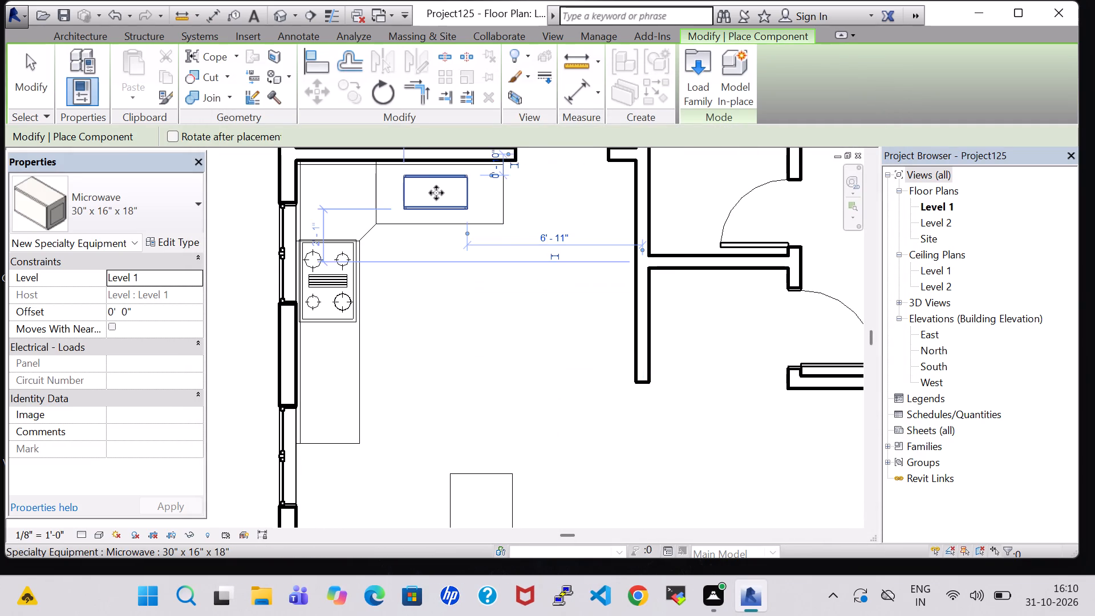
key("Escape")
key("Escape")
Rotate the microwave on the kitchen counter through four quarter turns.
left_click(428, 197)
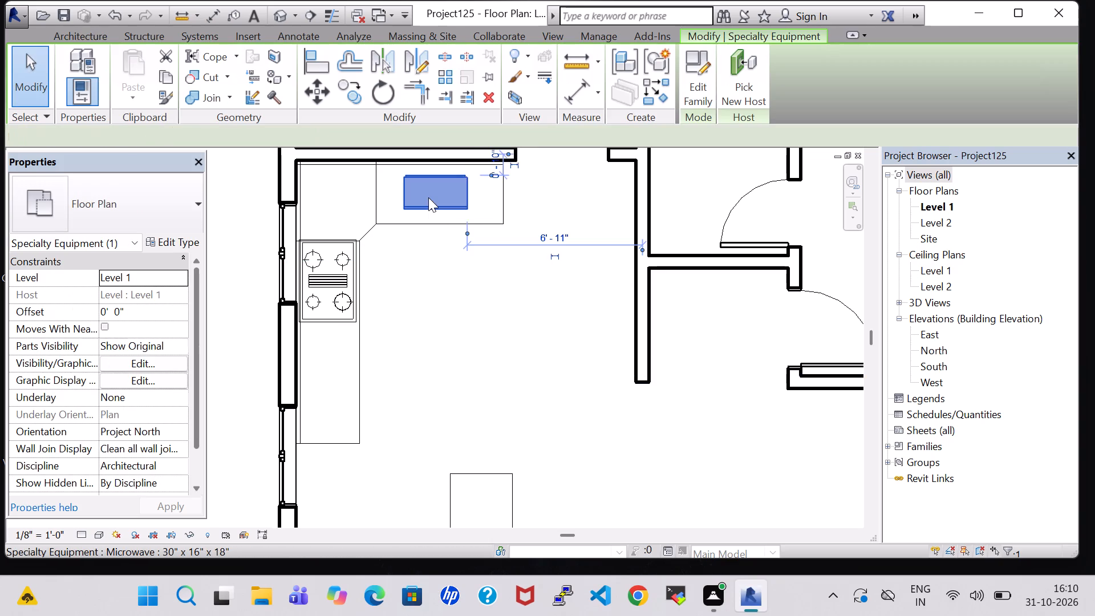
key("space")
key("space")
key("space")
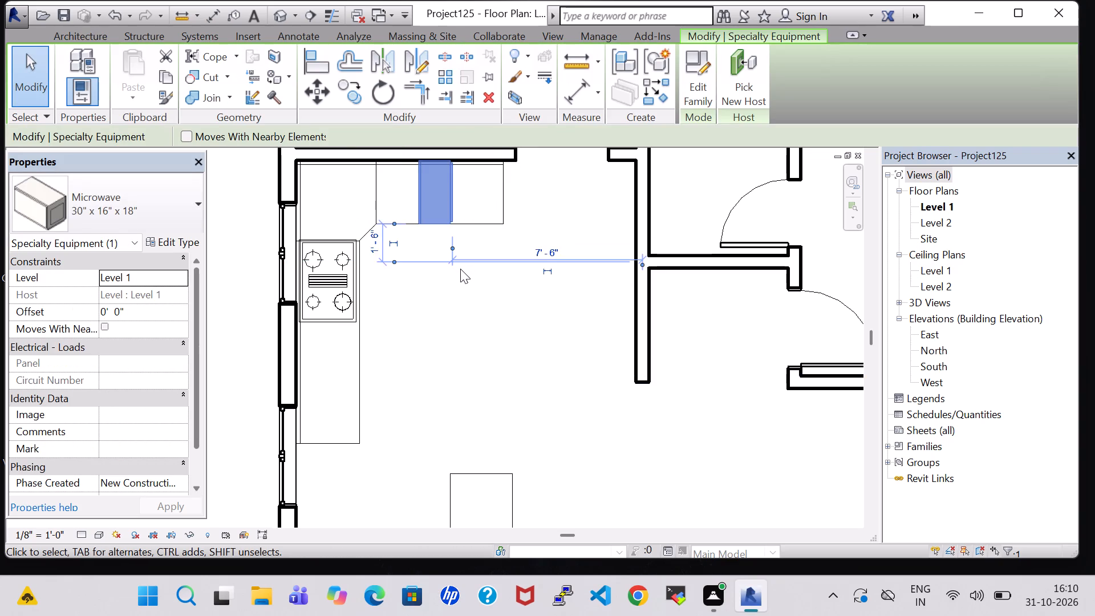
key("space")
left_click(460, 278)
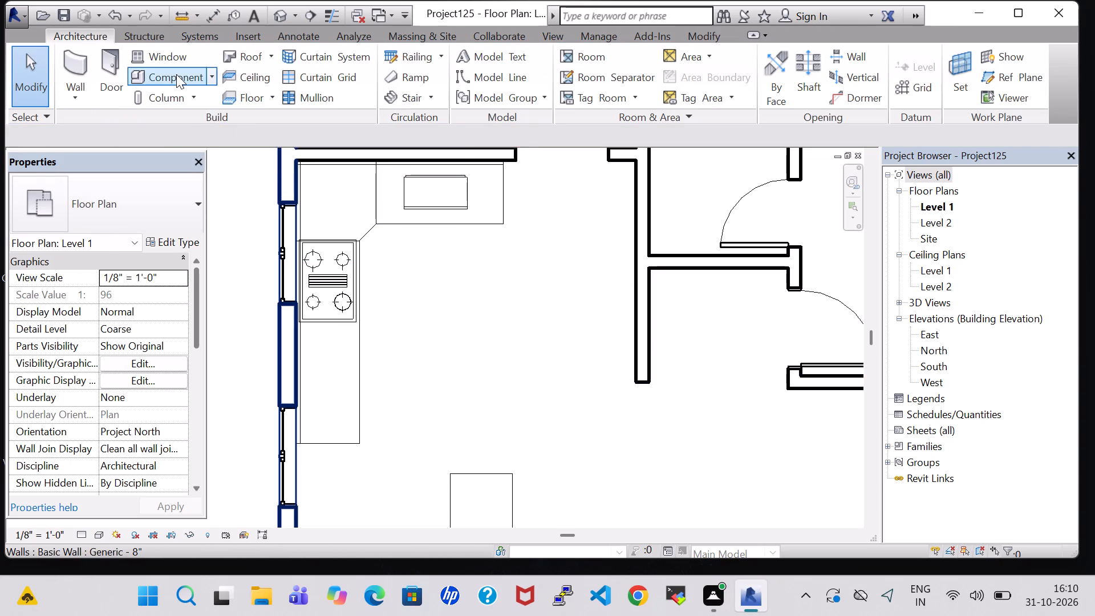
Load the Sink Kitchen-Double family from the Sinks folder of the Plumbing library's architectural fixtures for placement.
left_click(176, 74)
left_click(689, 88)
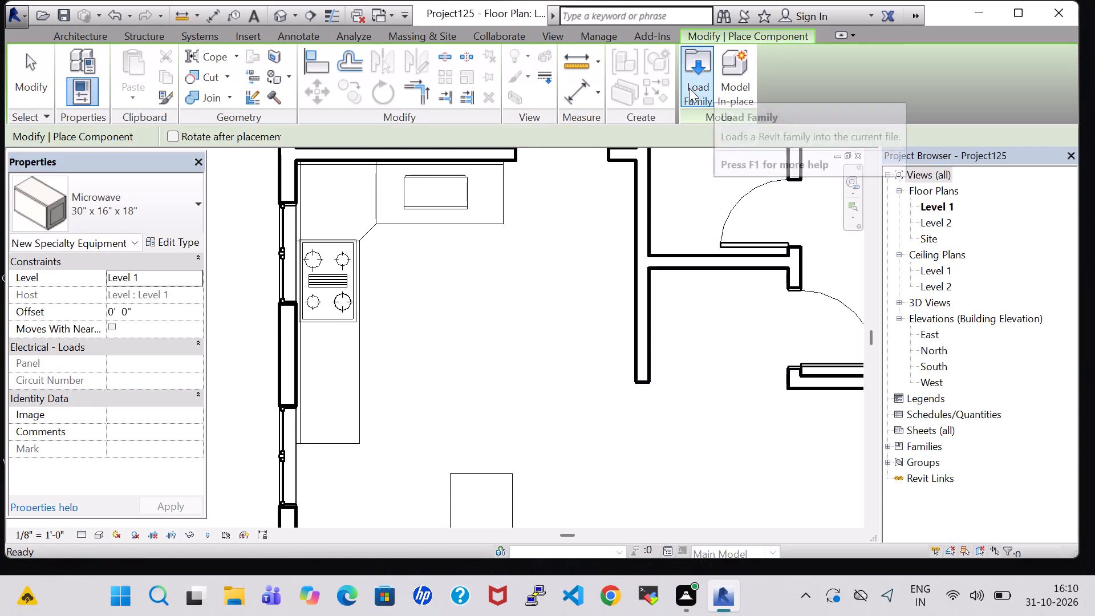
left_click(571, 287)
key("p")
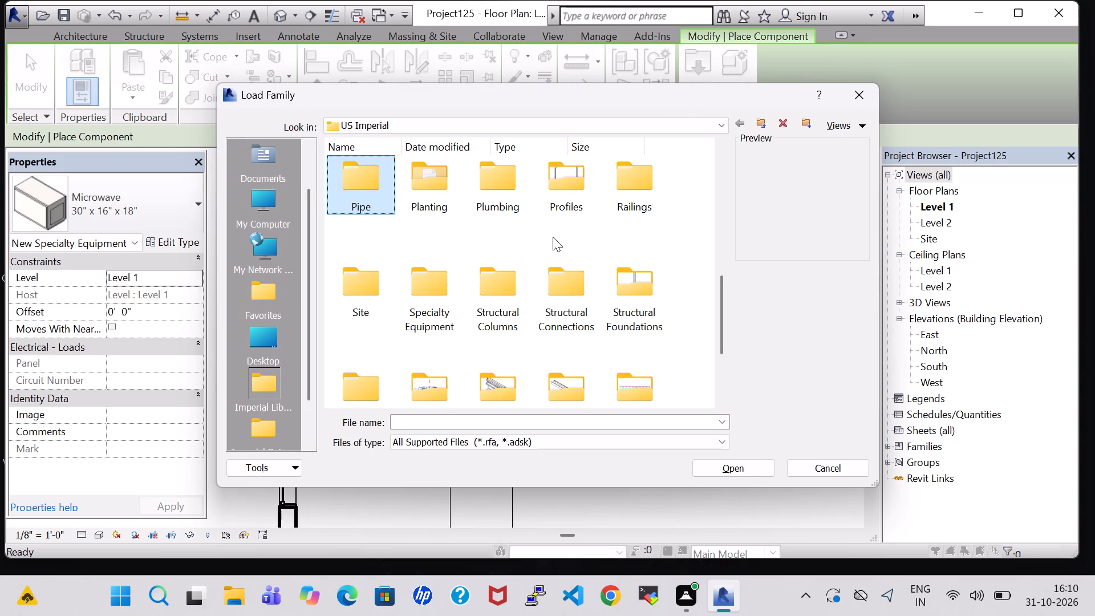
double_click(486, 188)
double_click(360, 189)
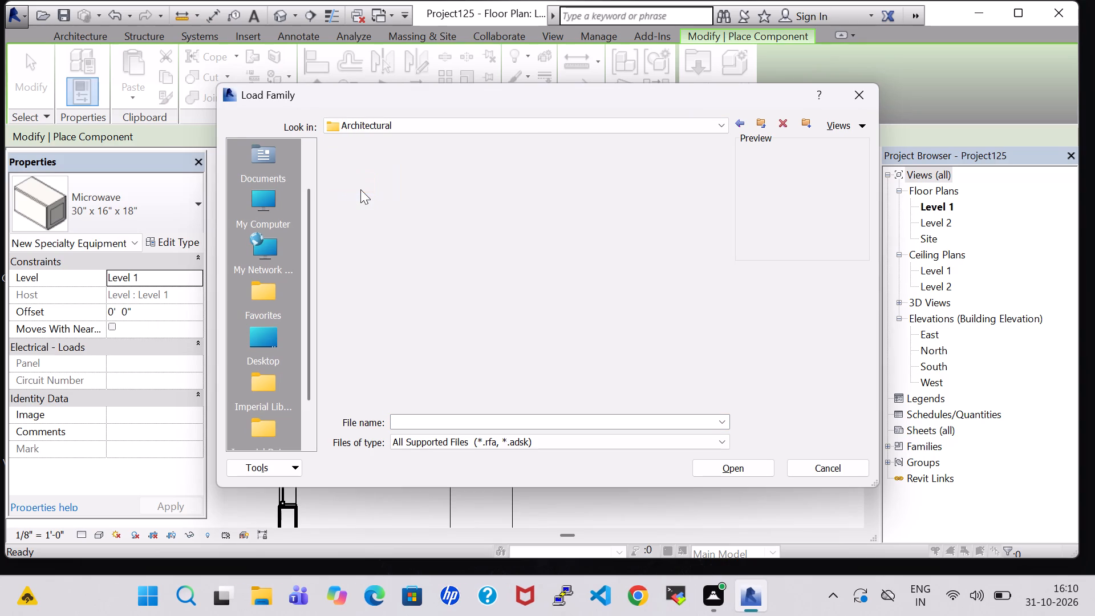
double_click(444, 202)
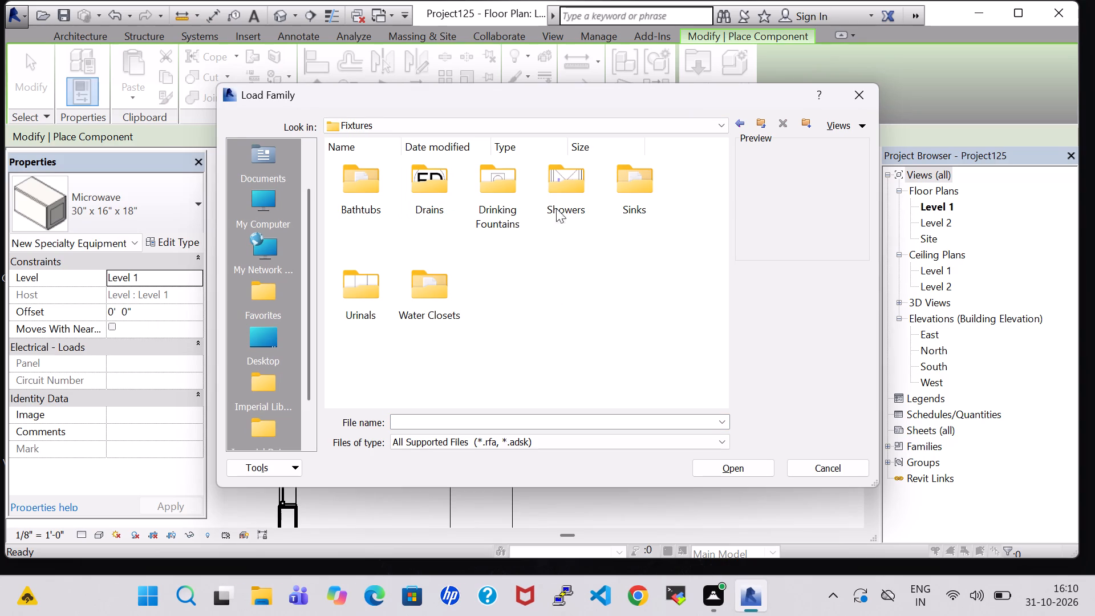
double_click(635, 206)
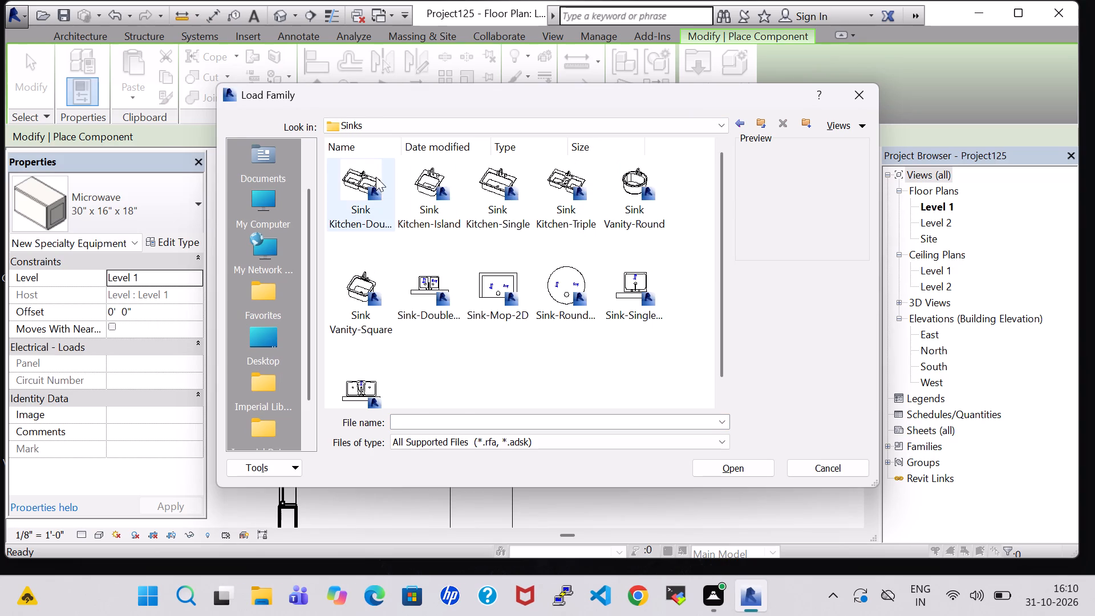
left_click(376, 177)
left_click(725, 465)
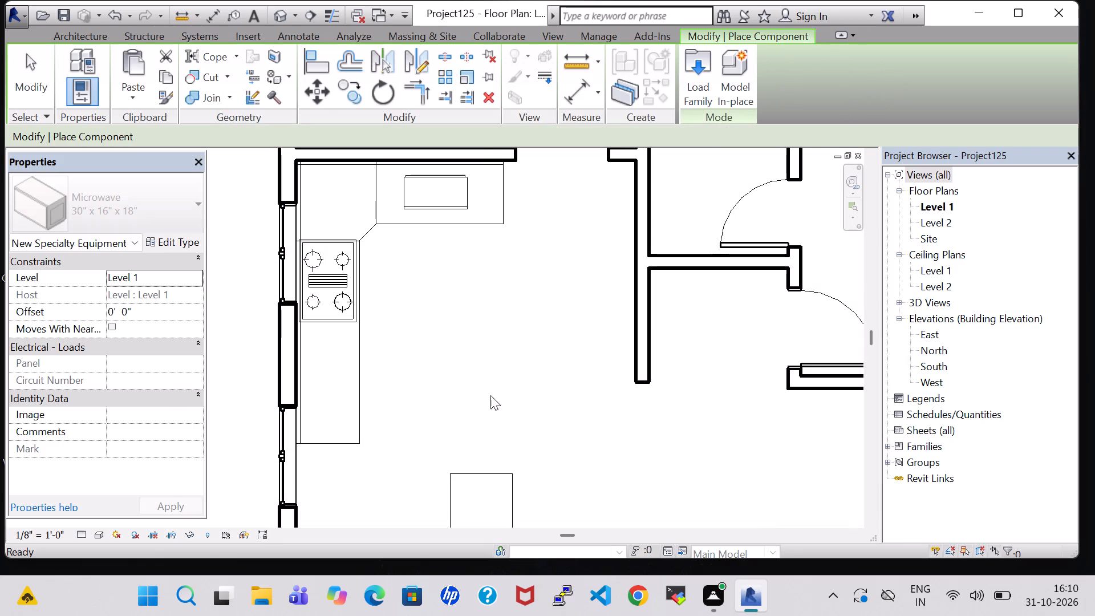
Place a 42" x 21" Sink Kitchen-Double, rotated a quarter turn, against the exterior wall between the counter's end and the short kitchen wall.
middle_click_drag(463, 407, 468, 284)
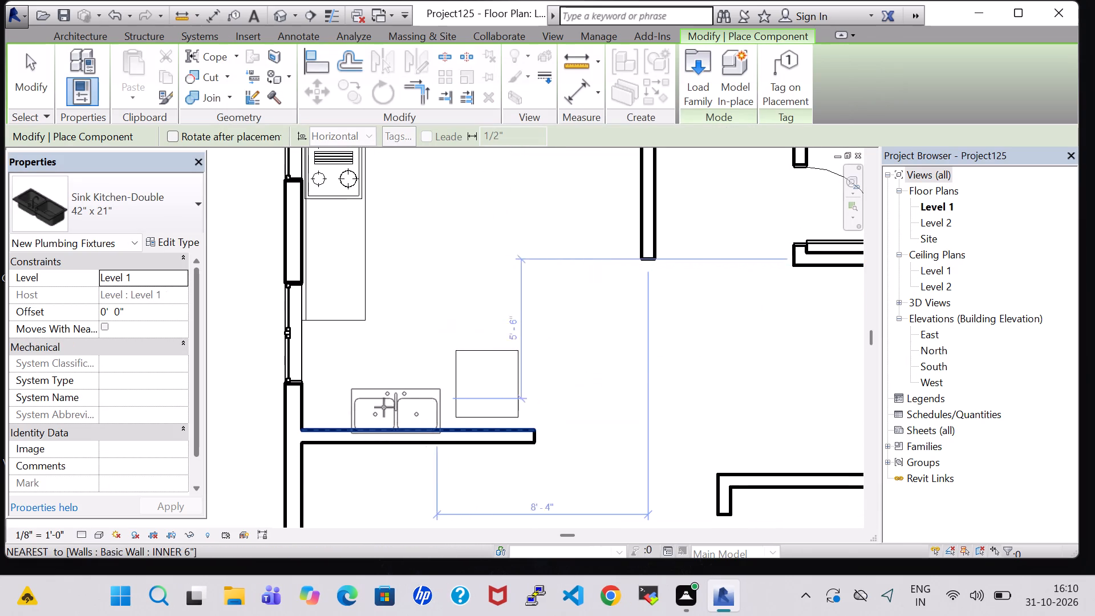
key("space")
scroll(343, 382, "up", 6)
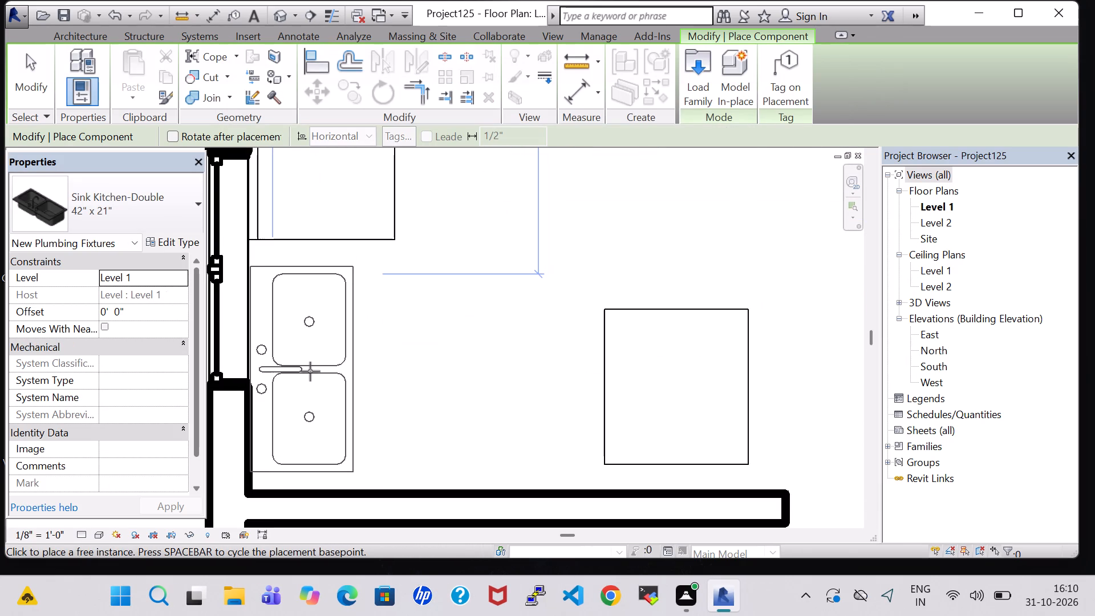
left_click(305, 364)
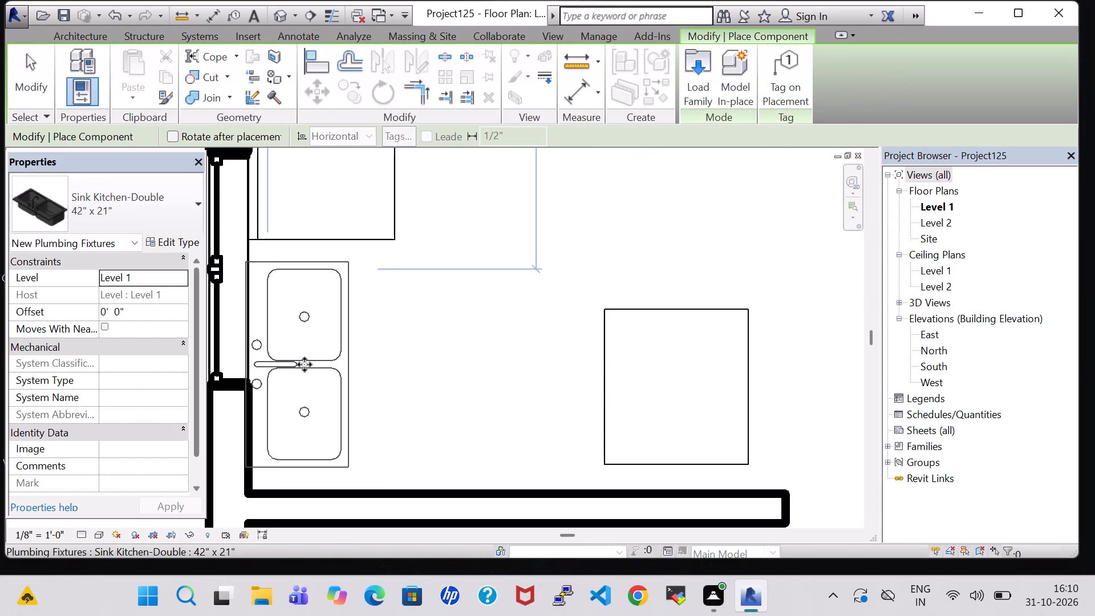
key("Escape")
key("Escape")
Nudge the double kitchen sink one increment away from the exterior wall, toward the refrigerator.
left_click(305, 364)
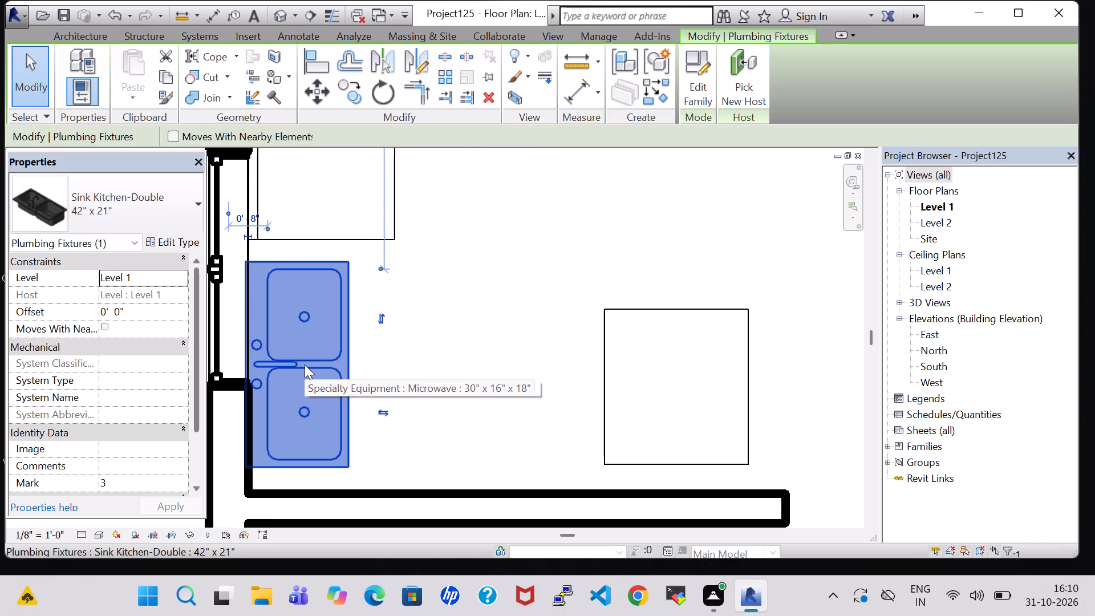
key("Right")
left_click(424, 366)
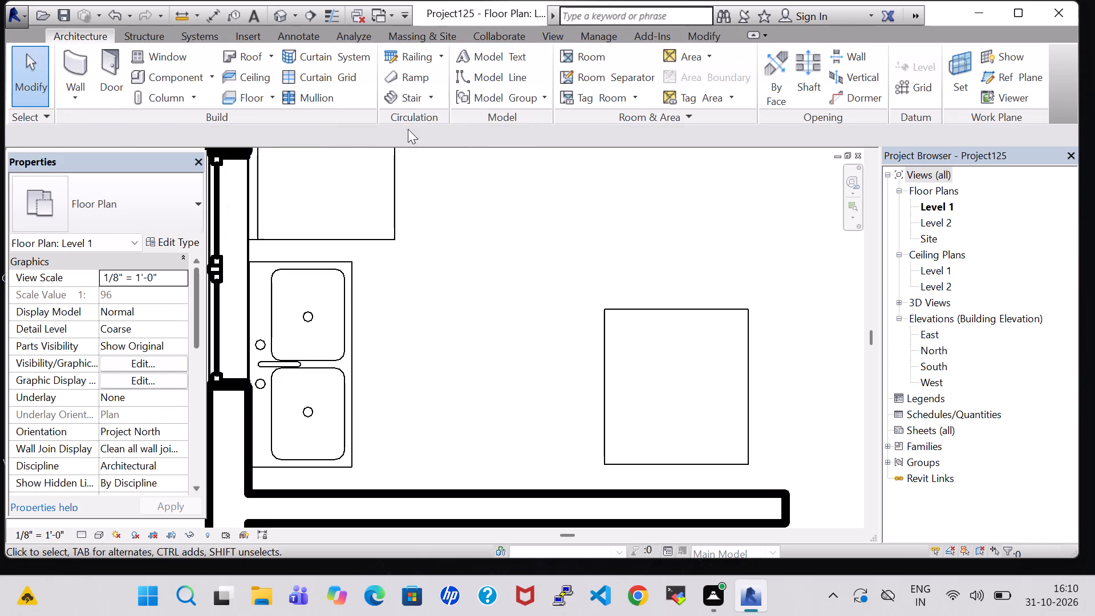
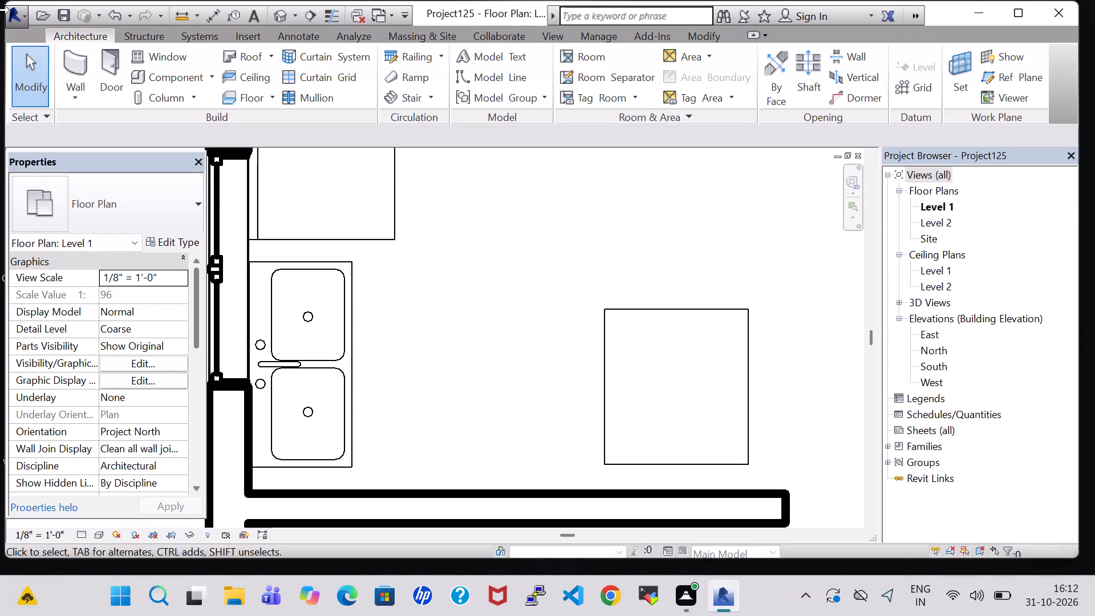
Place a room with its tag in the open kitchen area between the counter and the inner partition.
left_click(498, 156)
scroll(498, 156, "down", 6)
middle_click_drag(498, 156, 473, 354)
scroll(514, 252, "down", 2)
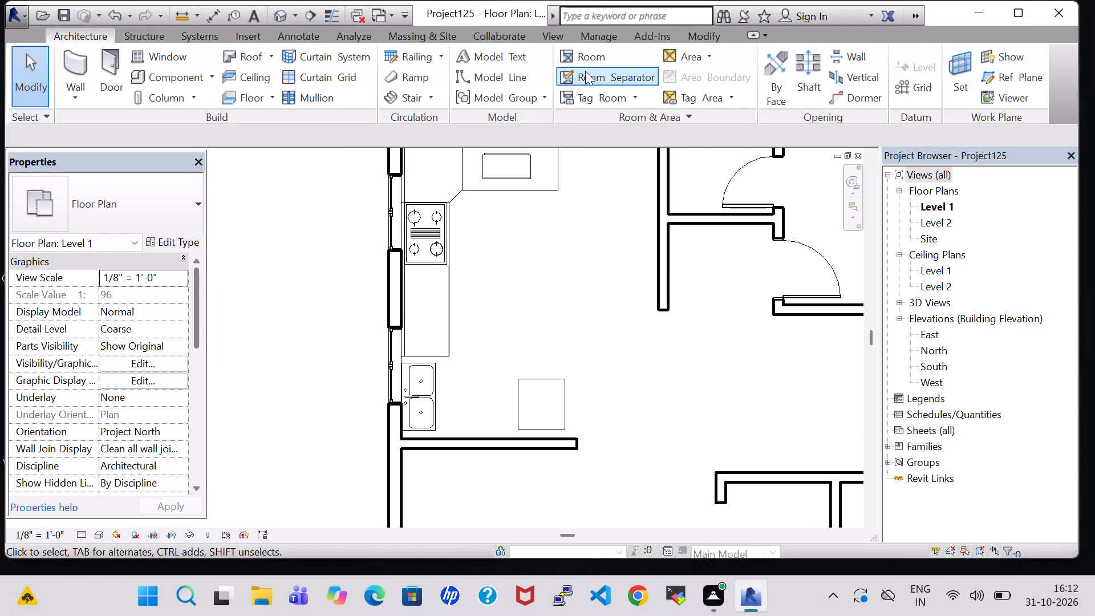
left_click(582, 53)
left_click(529, 275)
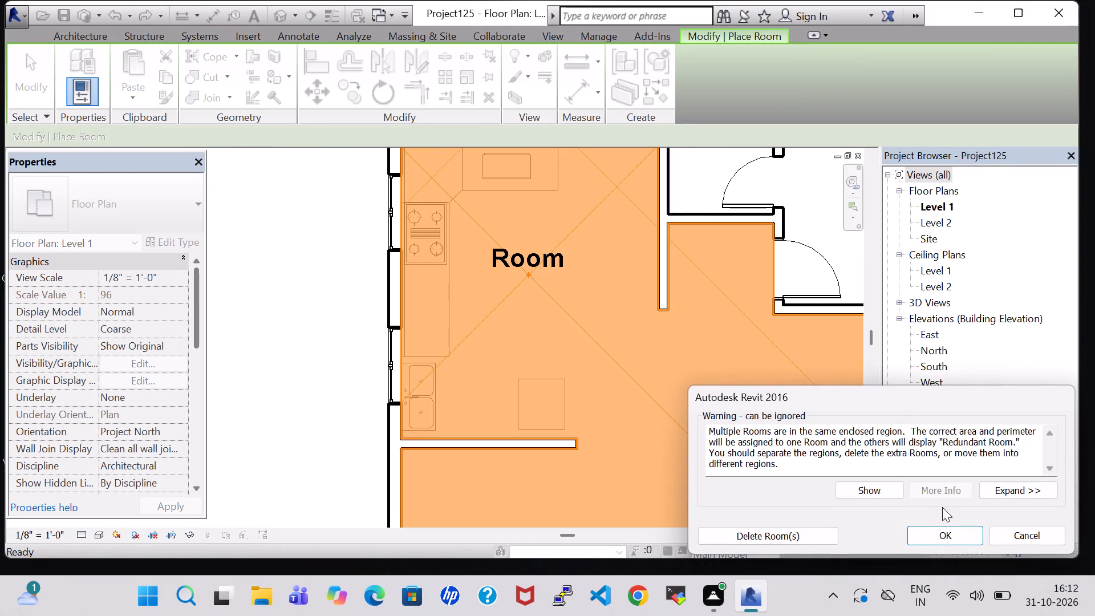
left_click(931, 536)
key("Escape")
key("Escape")
Rename the new room tag as KITCHEN.
double_click(550, 265)
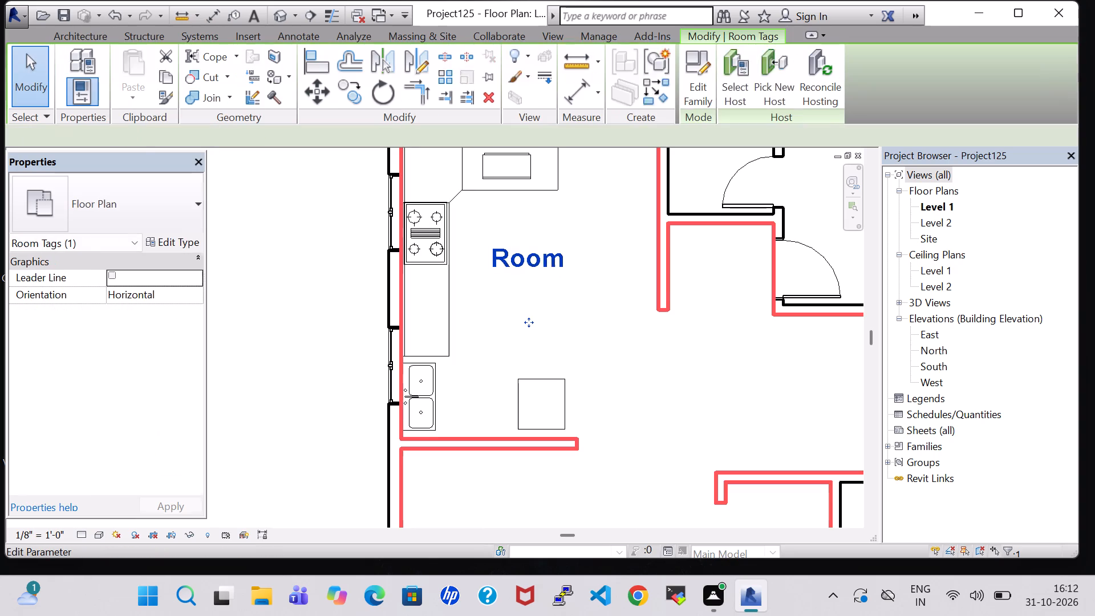
key("BackSpace")
type("KITCHEN")
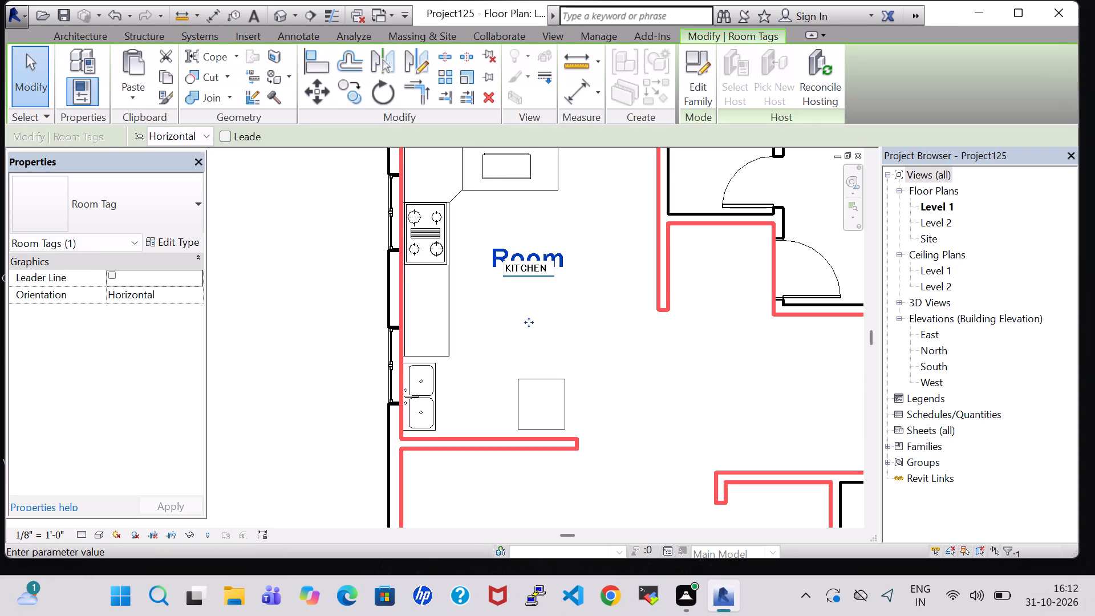
key("Return")
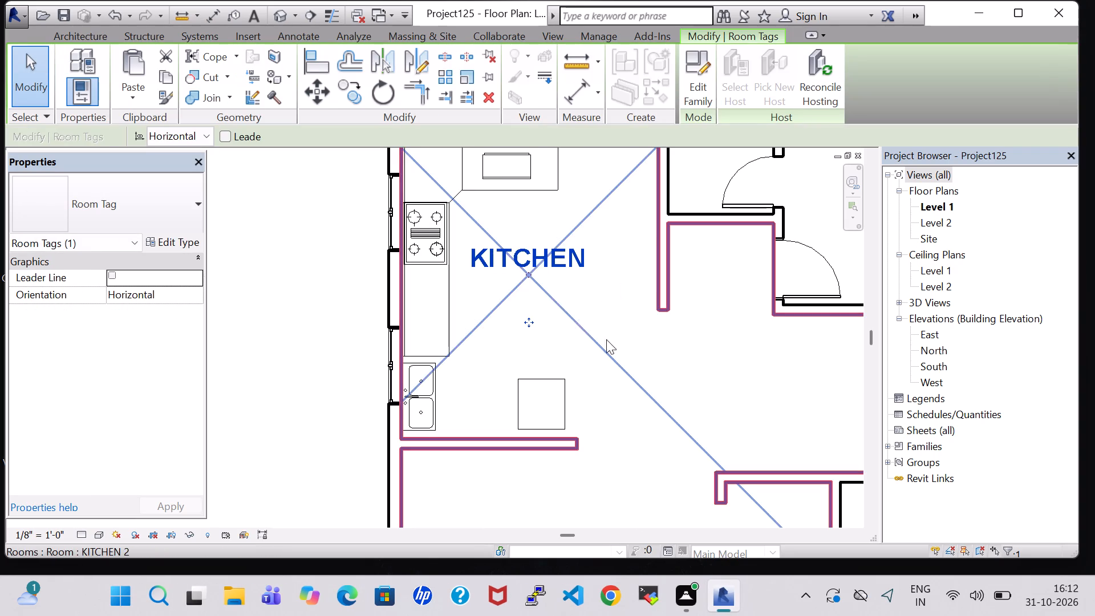
left_click(605, 275)
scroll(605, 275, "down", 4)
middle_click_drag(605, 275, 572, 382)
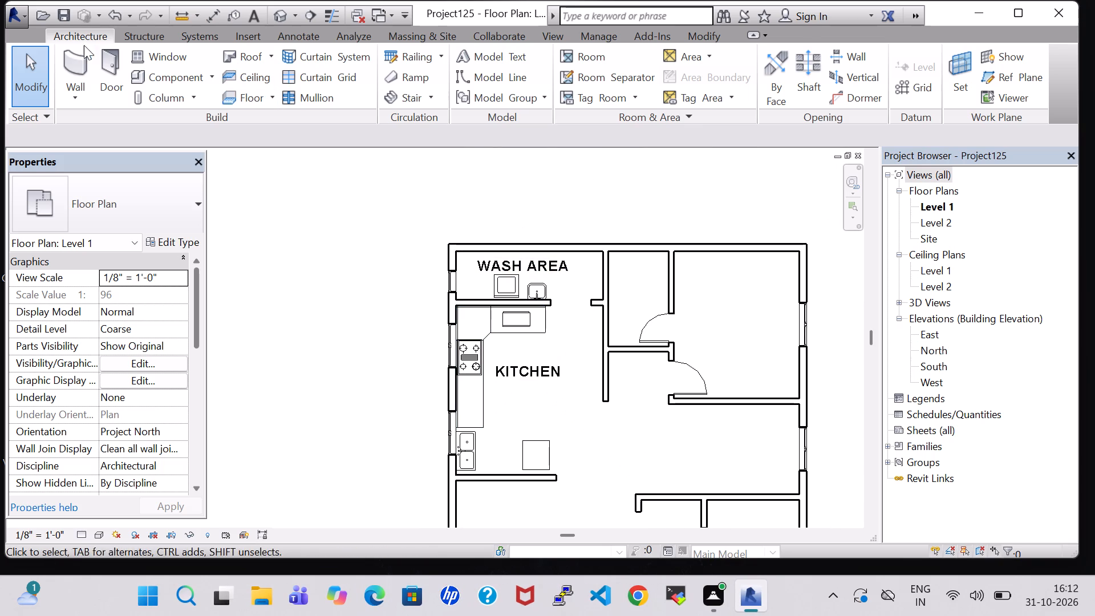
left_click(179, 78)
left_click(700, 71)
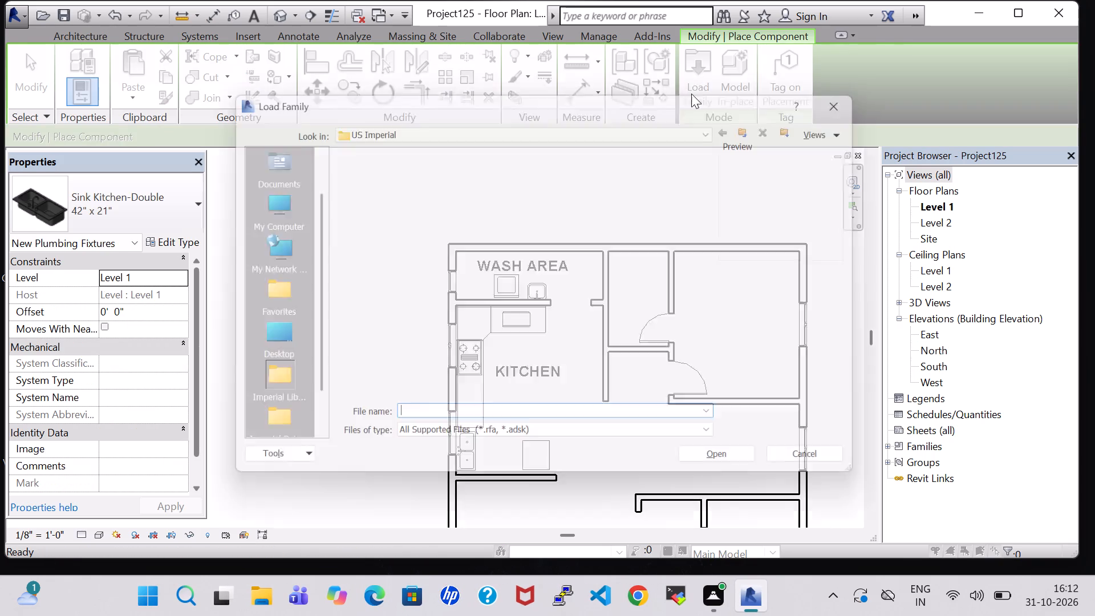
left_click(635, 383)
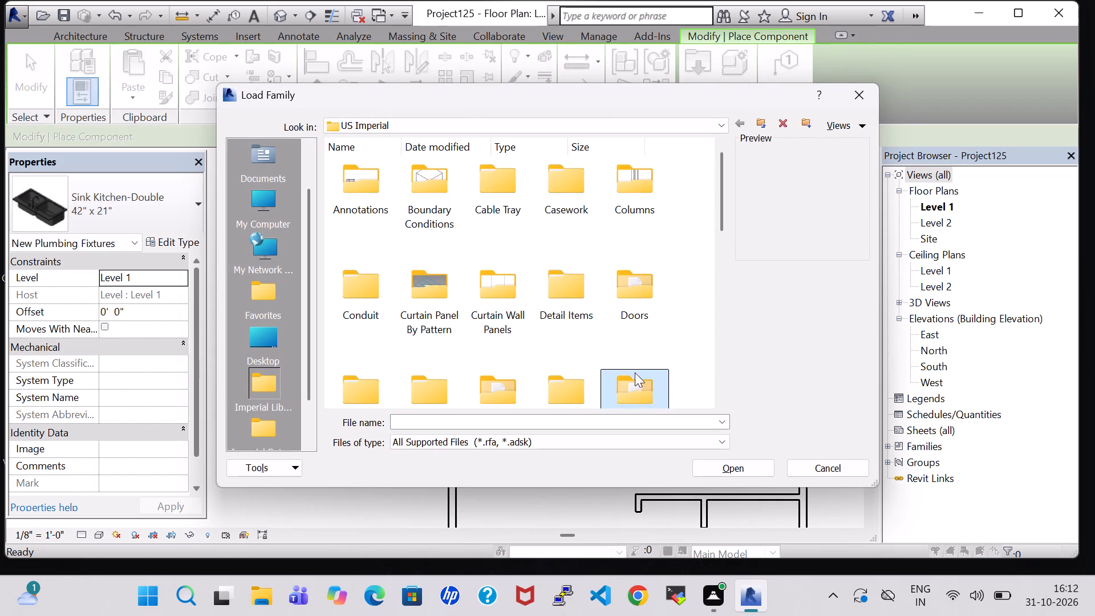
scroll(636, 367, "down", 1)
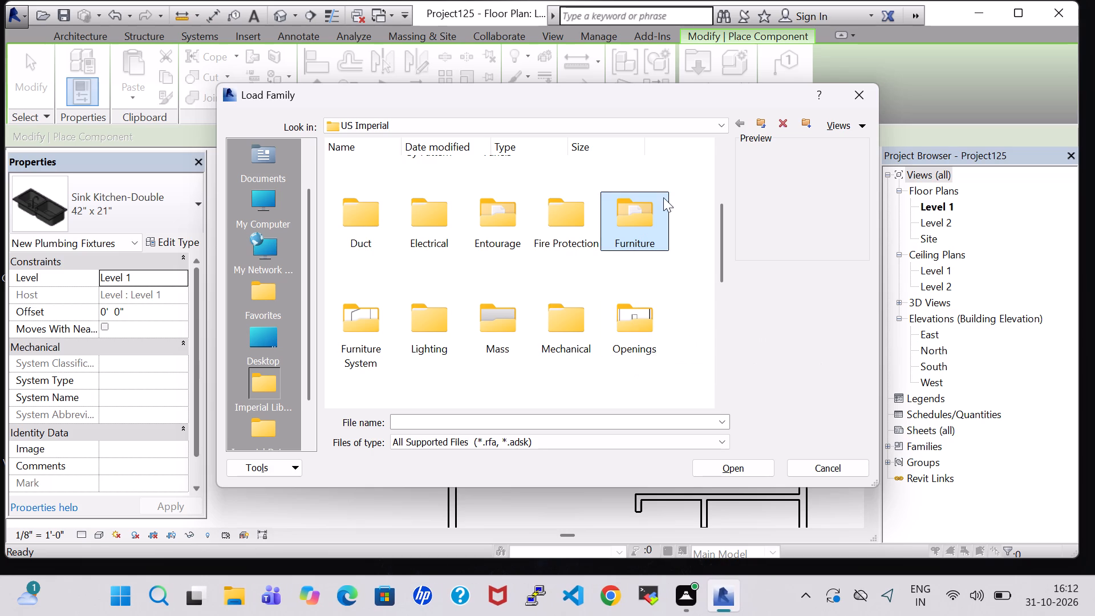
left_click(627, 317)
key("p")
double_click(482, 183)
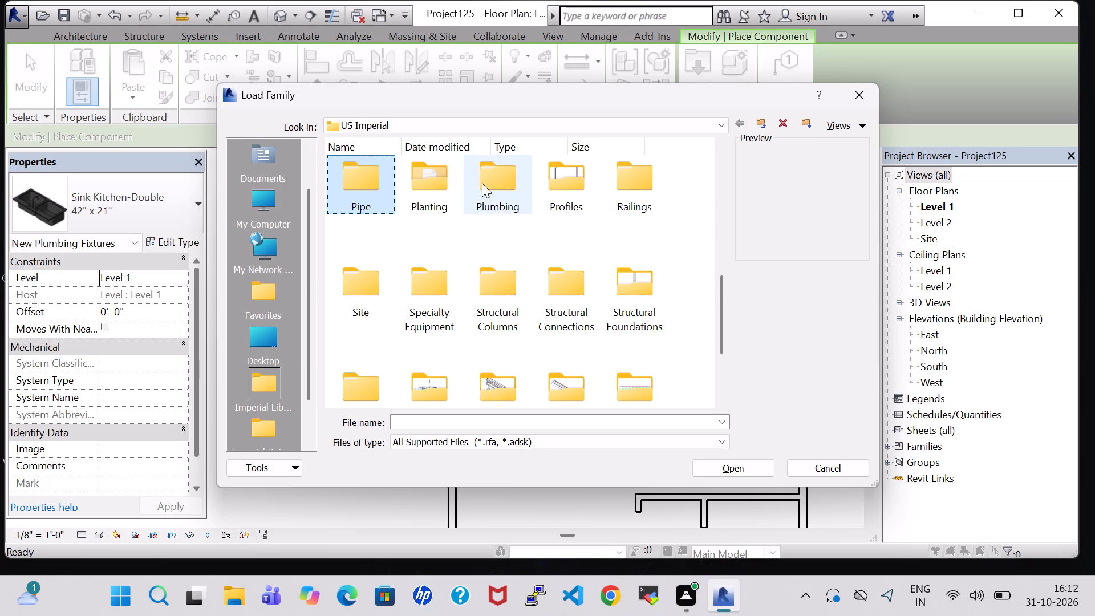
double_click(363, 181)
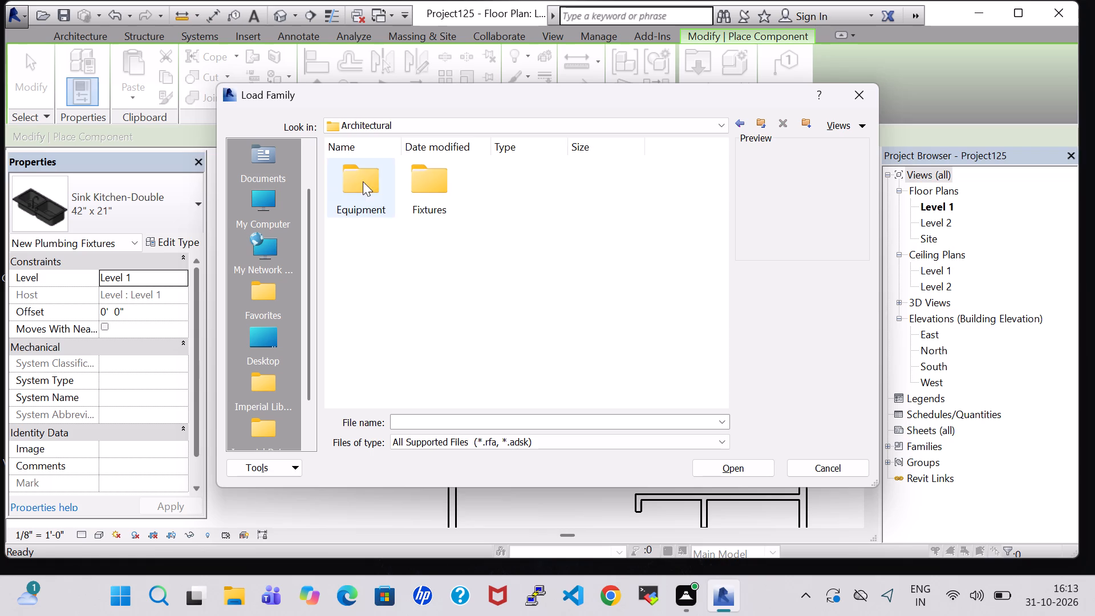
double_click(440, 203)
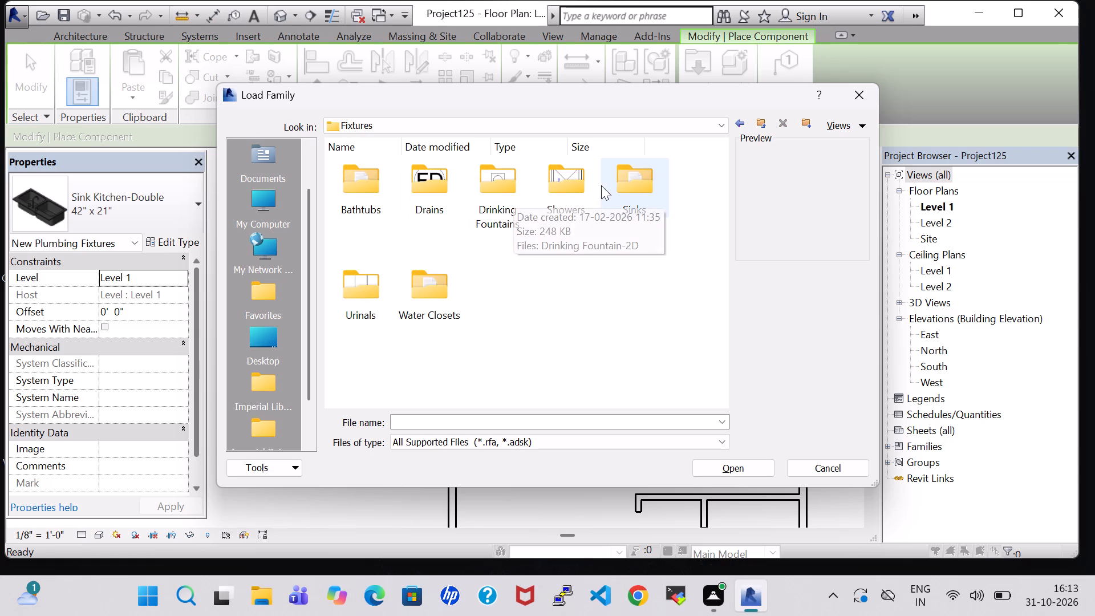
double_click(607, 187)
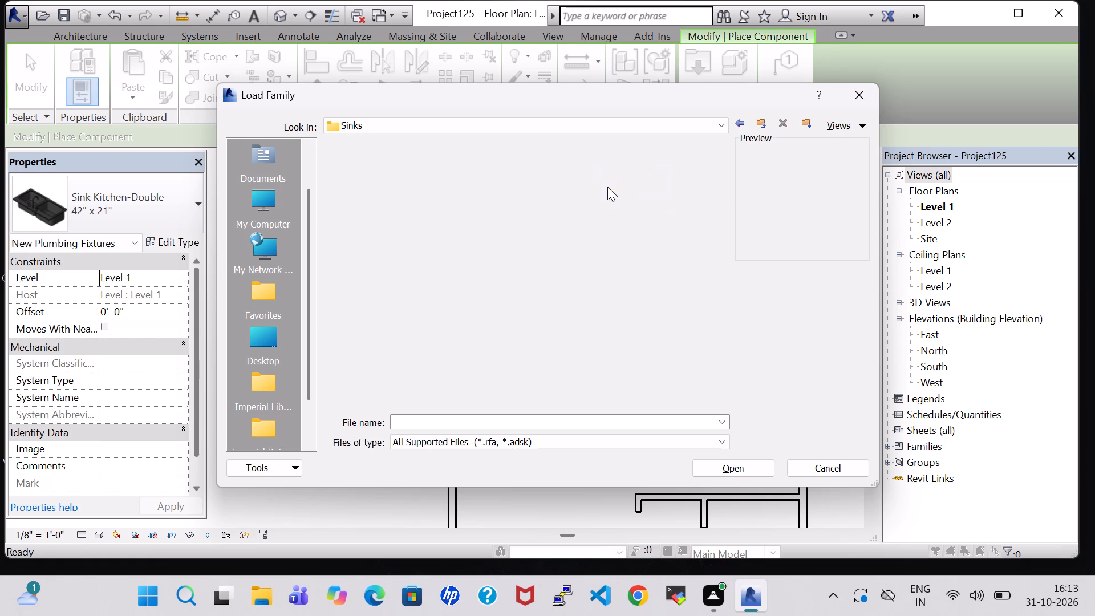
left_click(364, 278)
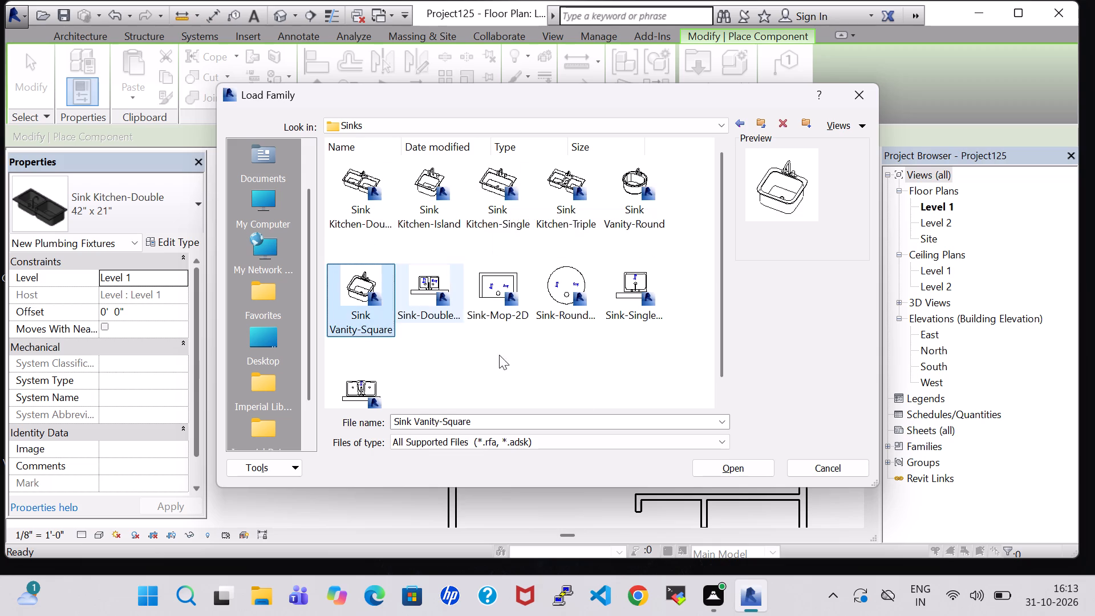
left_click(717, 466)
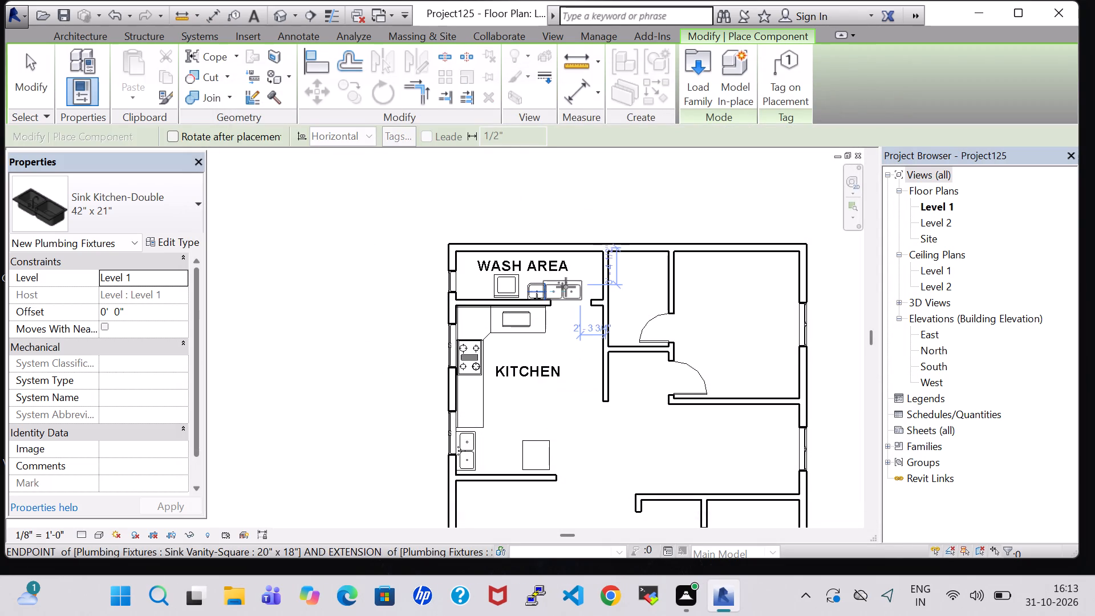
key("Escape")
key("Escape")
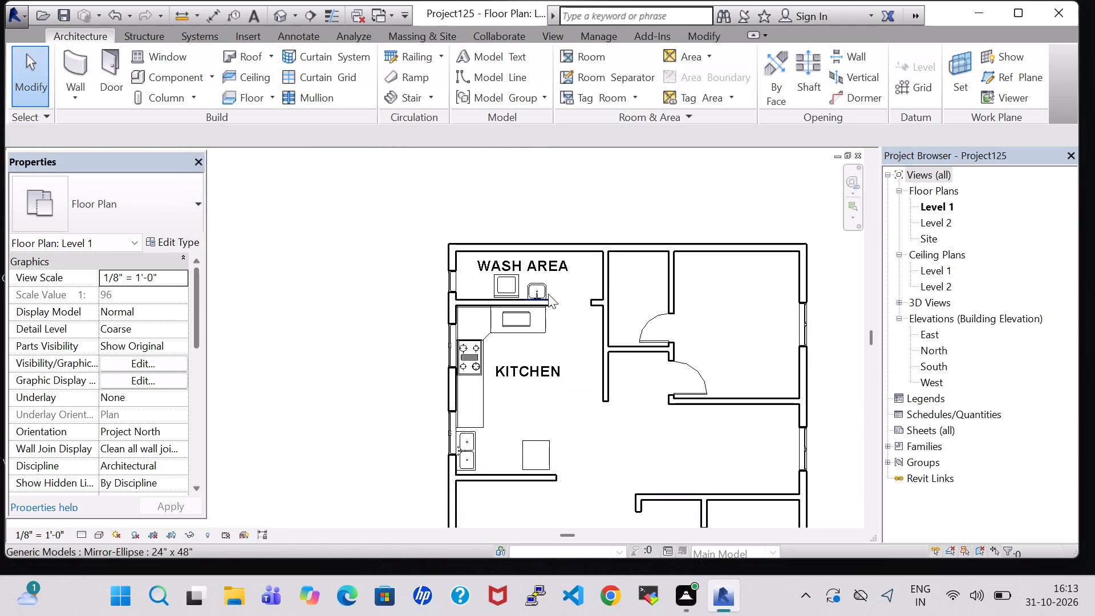
Place a 20" x 18" Sink Vanity-Square like the wash area's, rotated with its faucet against the west wall of the small adjoining room.
left_click(532, 285)
right_click(532, 285)
left_click(617, 306)
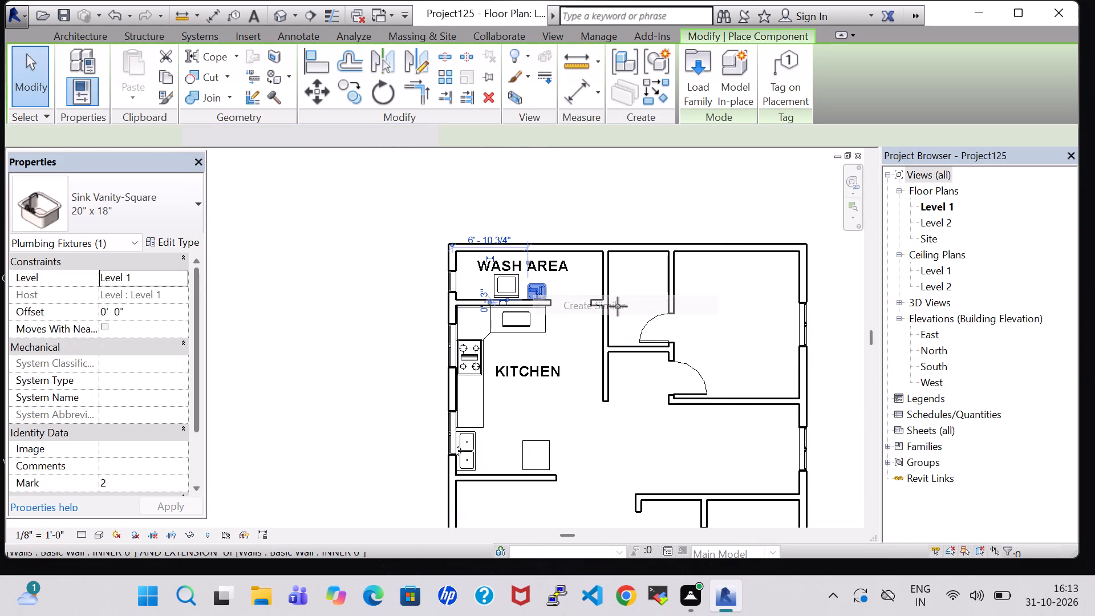
scroll(621, 307, "up", 4)
key("space")
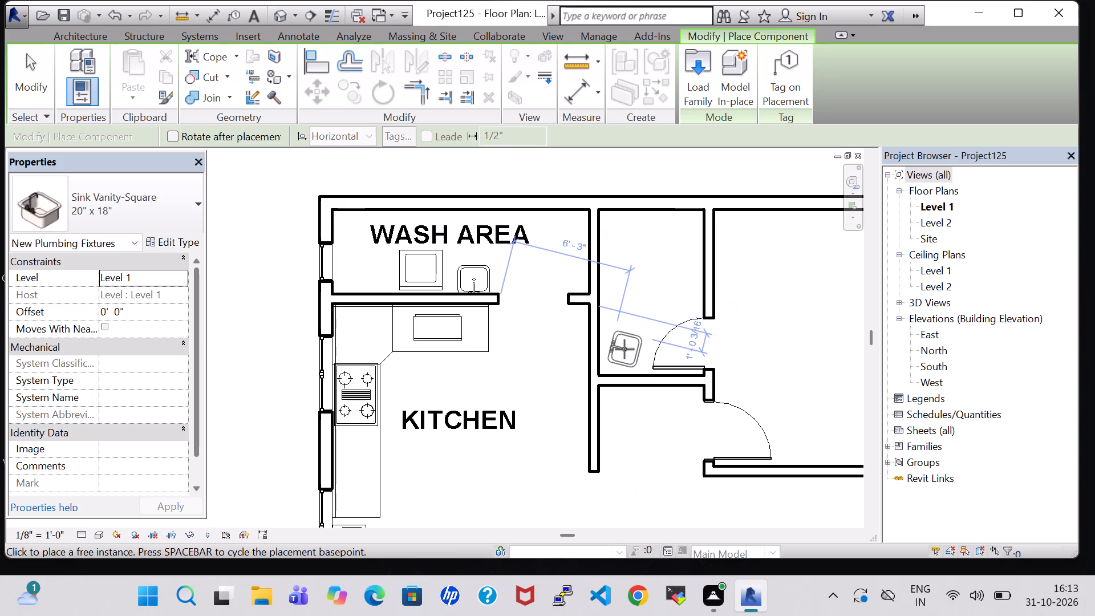
key("space")
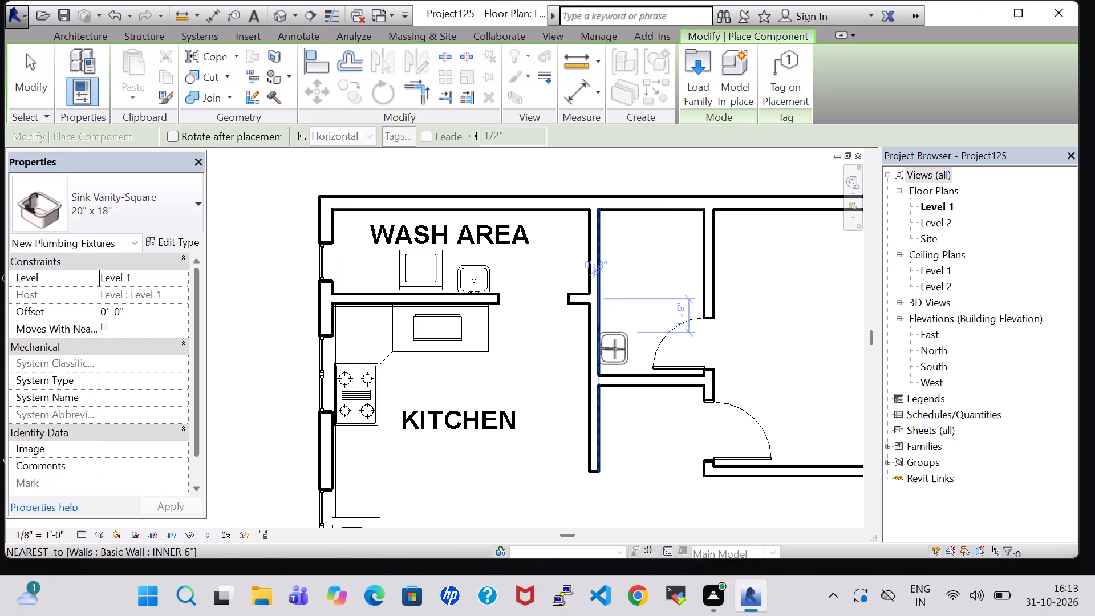
left_click(615, 349)
key("Escape")
key("Escape")
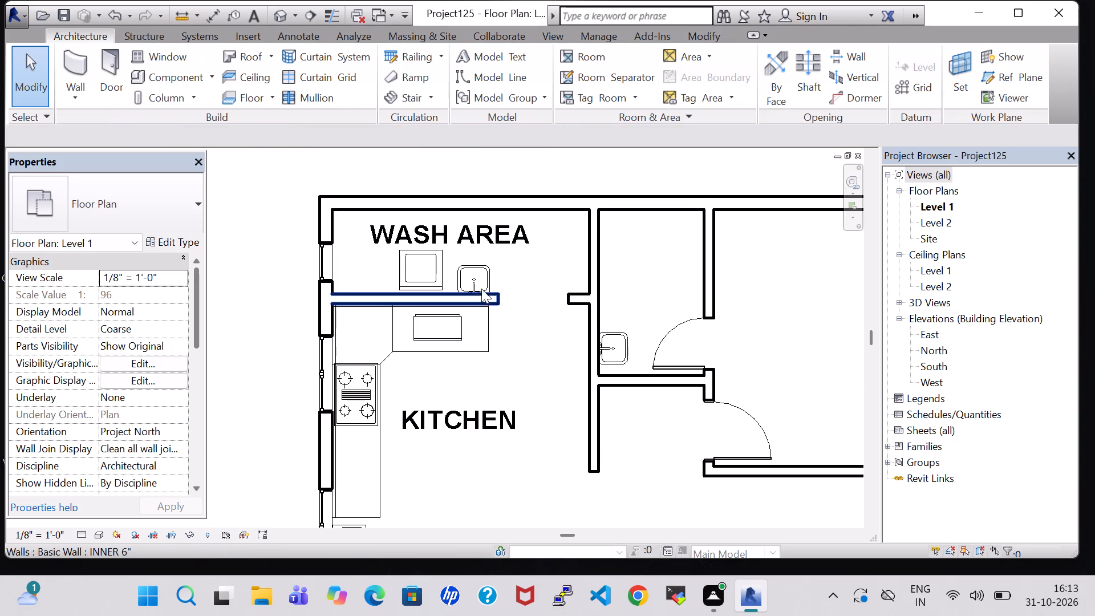
Place a 24" x 48" Mirror-Ellipse like the wash area's on the wall behind the new vanity sink.
left_click(480, 293)
scroll(485, 348, "up", 7)
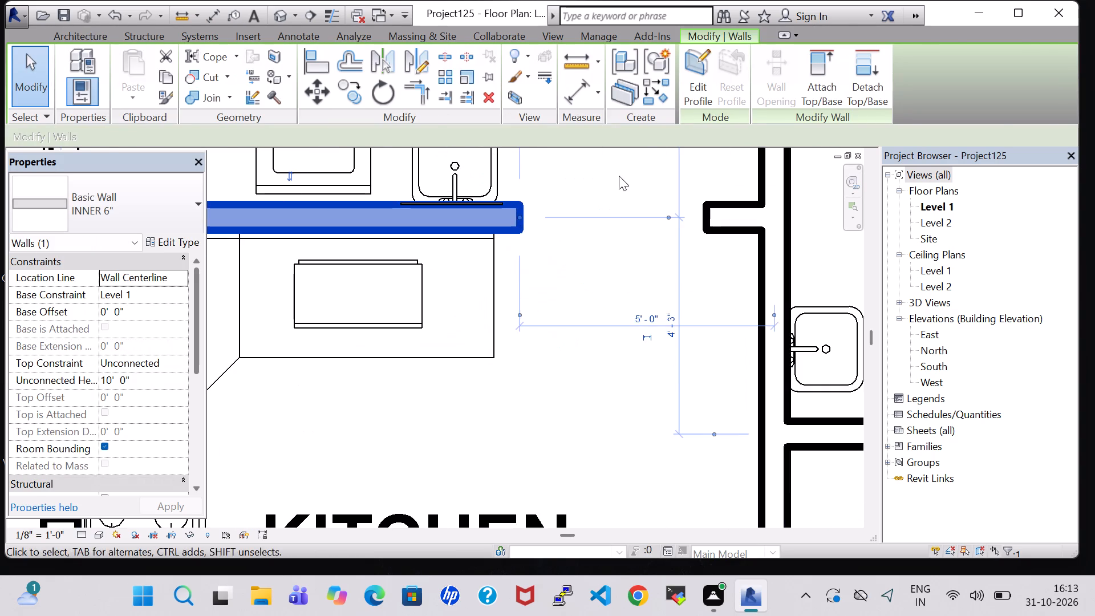
left_click(582, 173)
left_click(475, 204)
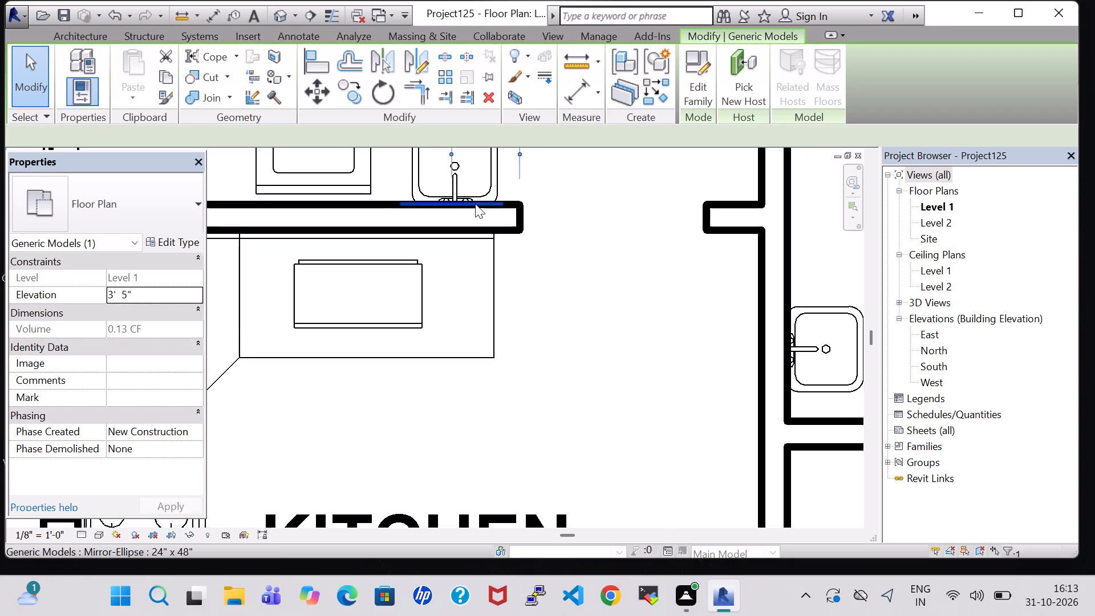
scroll(475, 204, "up", 1)
right_click(475, 204)
left_click(591, 311)
scroll(645, 345, "down", 4)
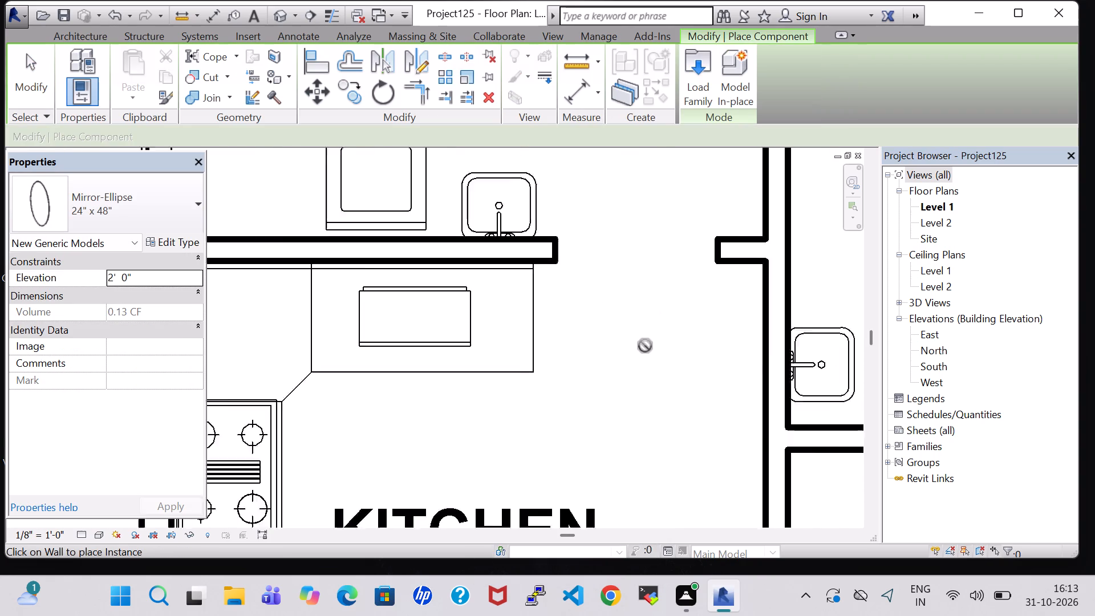
scroll(645, 346, "down", 1)
scroll(743, 362, "up", 7)
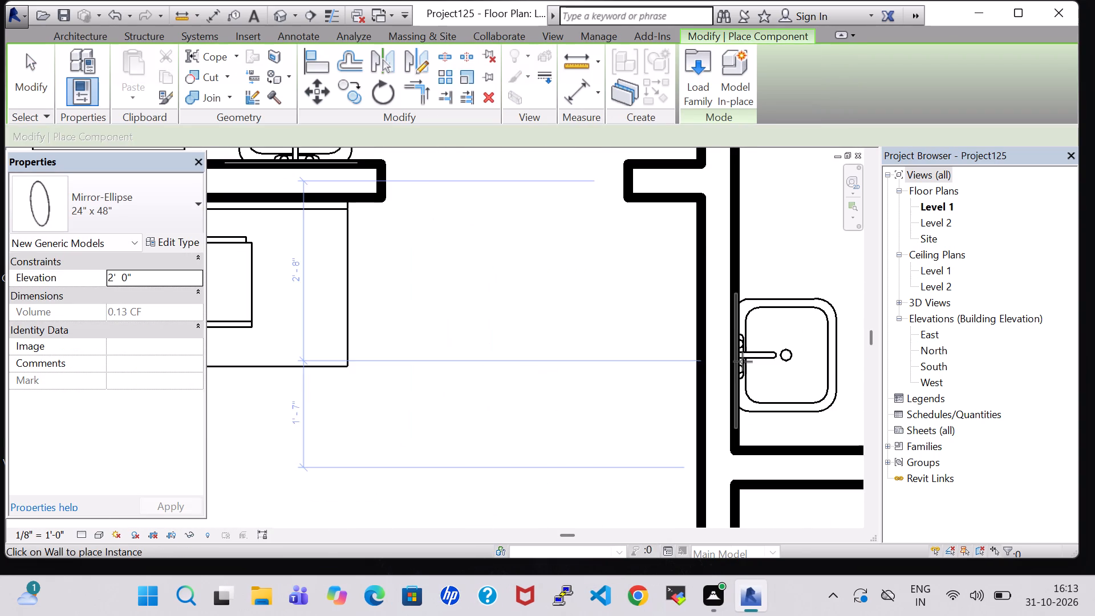
left_click(737, 354)
key("Escape")
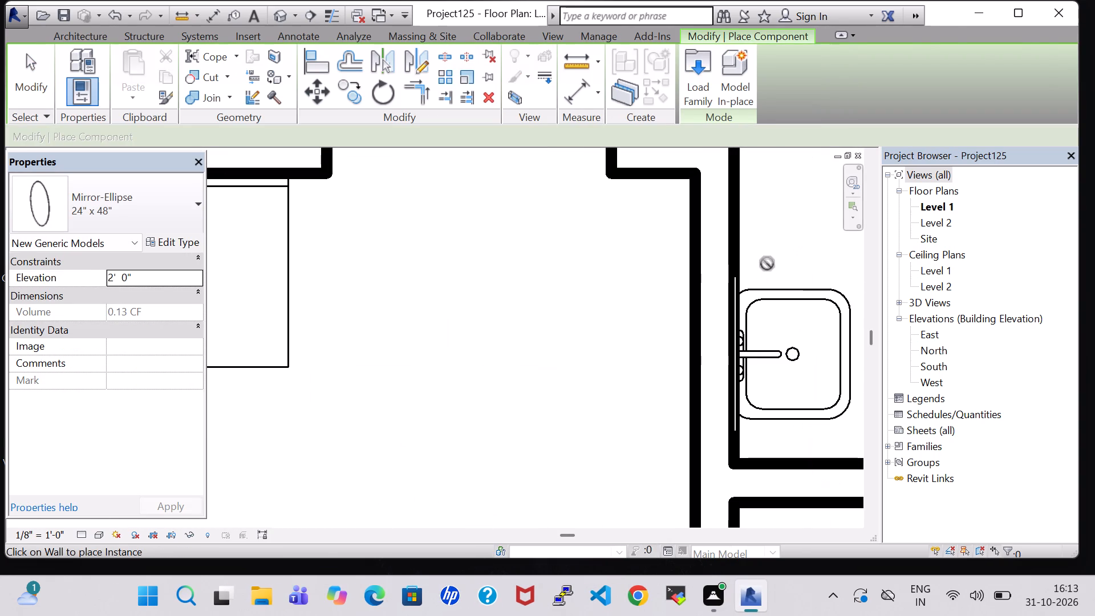
key("Escape")
Set the new elliptical mirror's elevation to 3' 5".
left_click(733, 287)
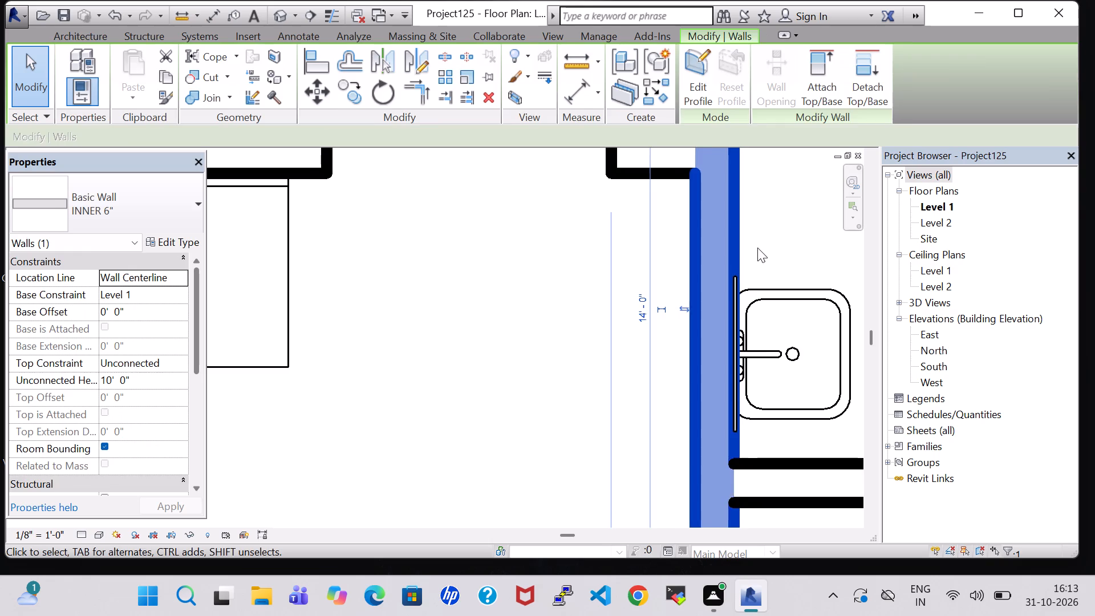
left_click(757, 248)
left_click(736, 281)
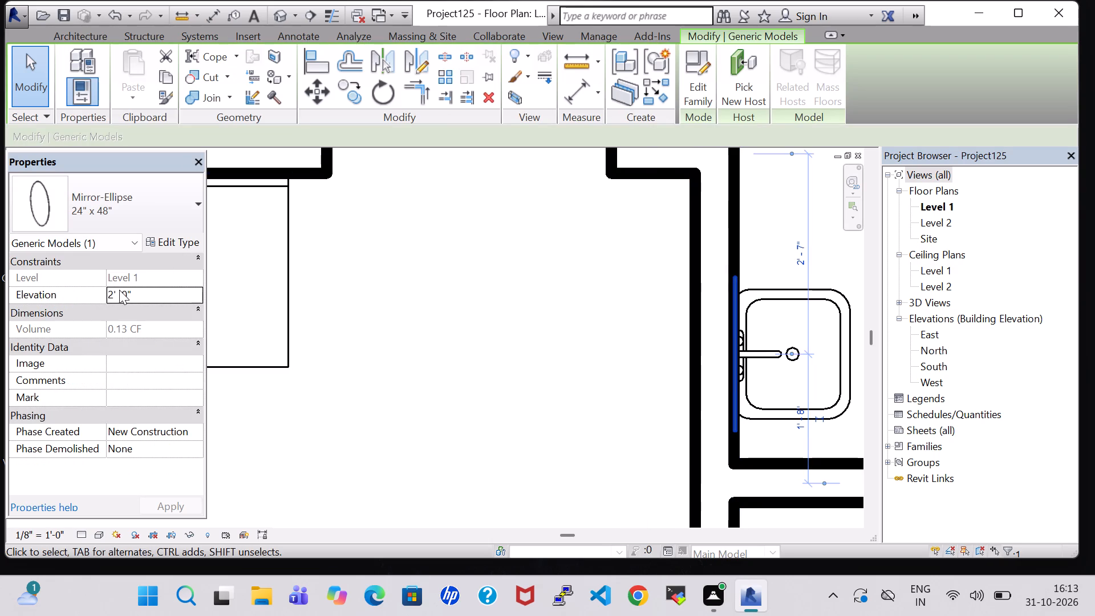
left_click(115, 295)
key("BackSpace")
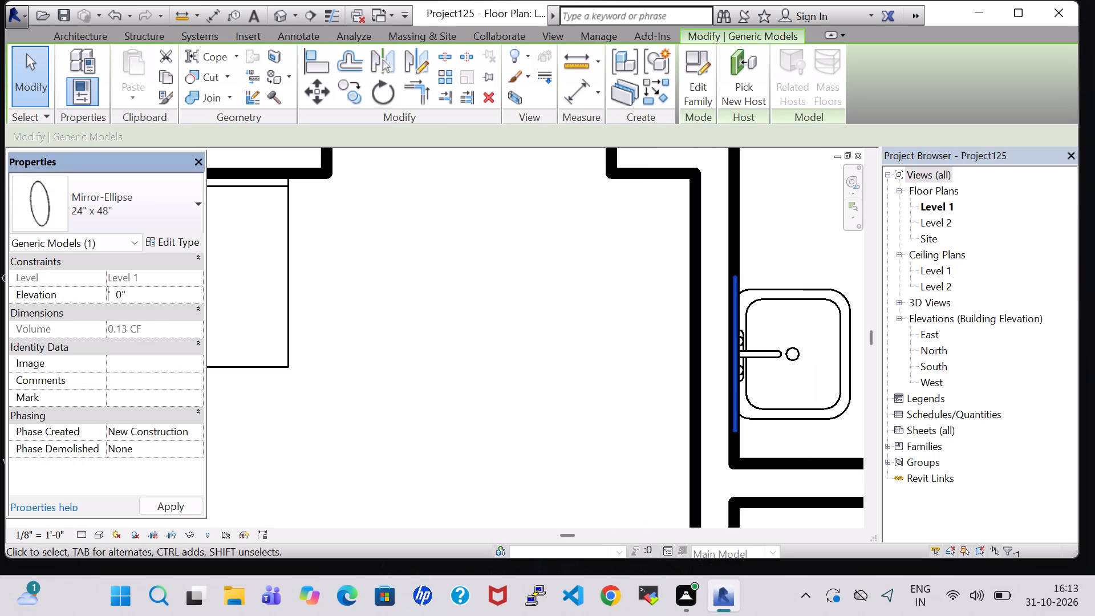
key("3")
left_click(129, 295)
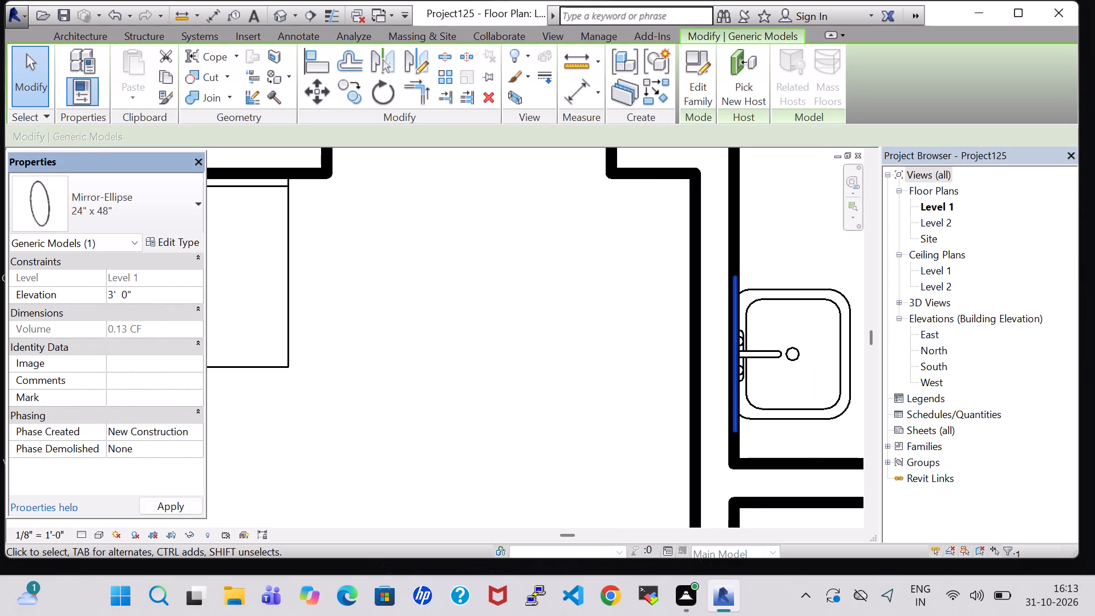
key("BackSpace")
key("5")
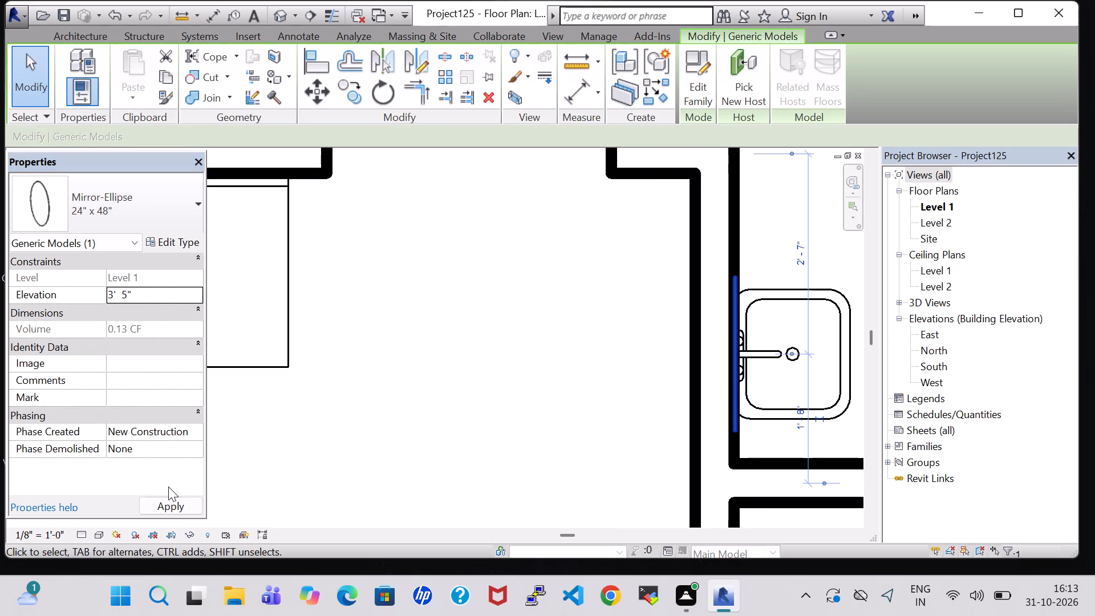
left_click(169, 502)
left_click(527, 322)
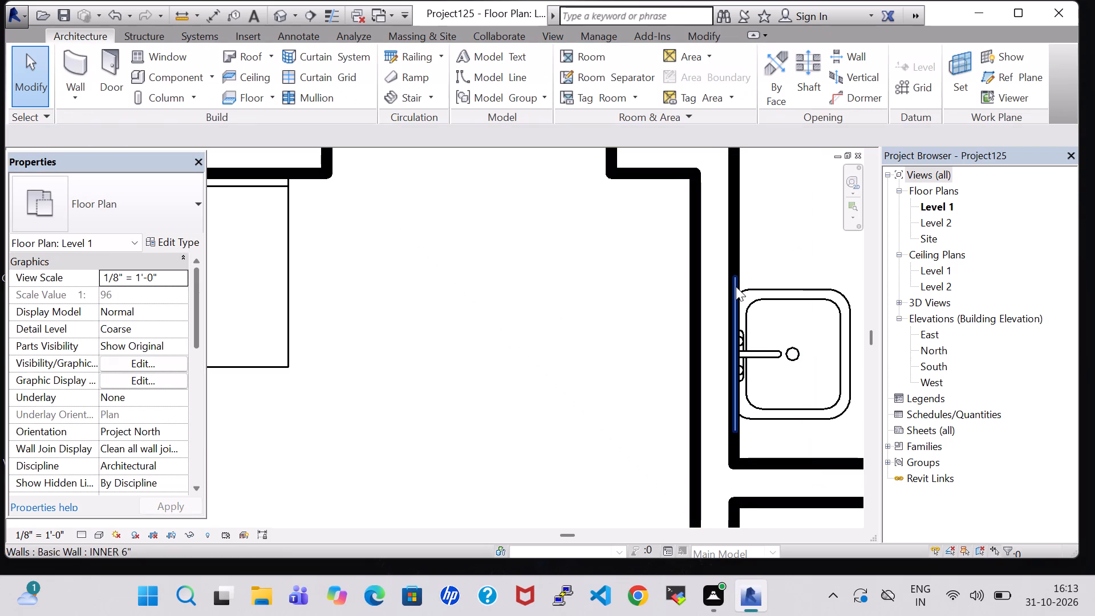
Nudge the new mirror one increment south along its wall.
left_click(734, 289)
key("Down")
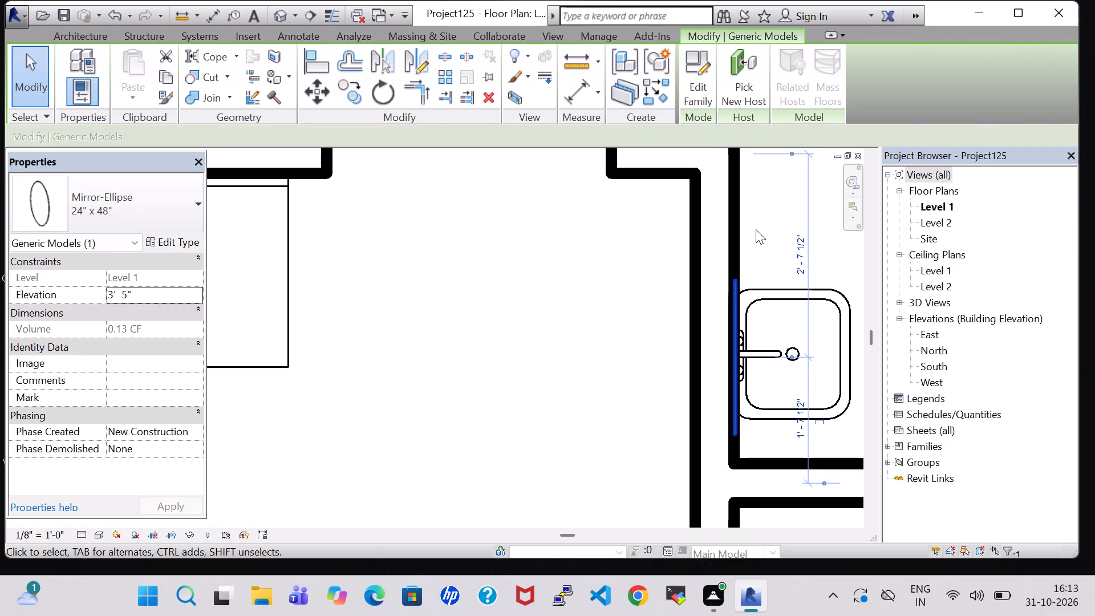
left_click(756, 220)
Load the Tub-Free Standing-3D family from the Bathtubs folder of the US Imperial architectural plumbing fixtures library.
scroll(756, 220, "down", 3)
middle_click_drag(756, 220, 471, 324)
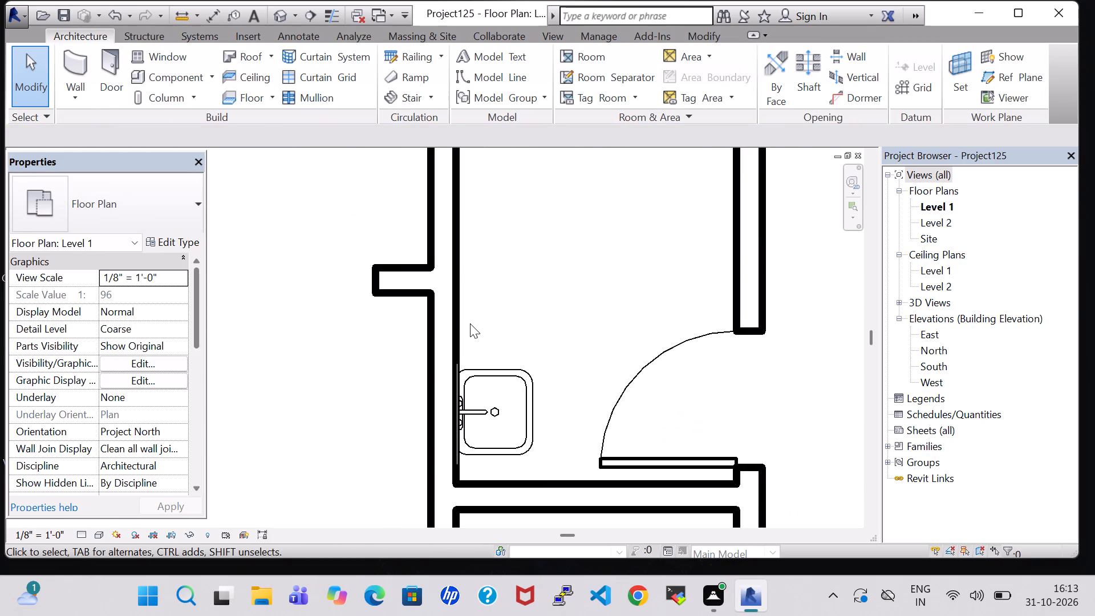
scroll(471, 323, "down", 3)
middle_click_drag(517, 273, 527, 326)
scroll(527, 326, "down", 2)
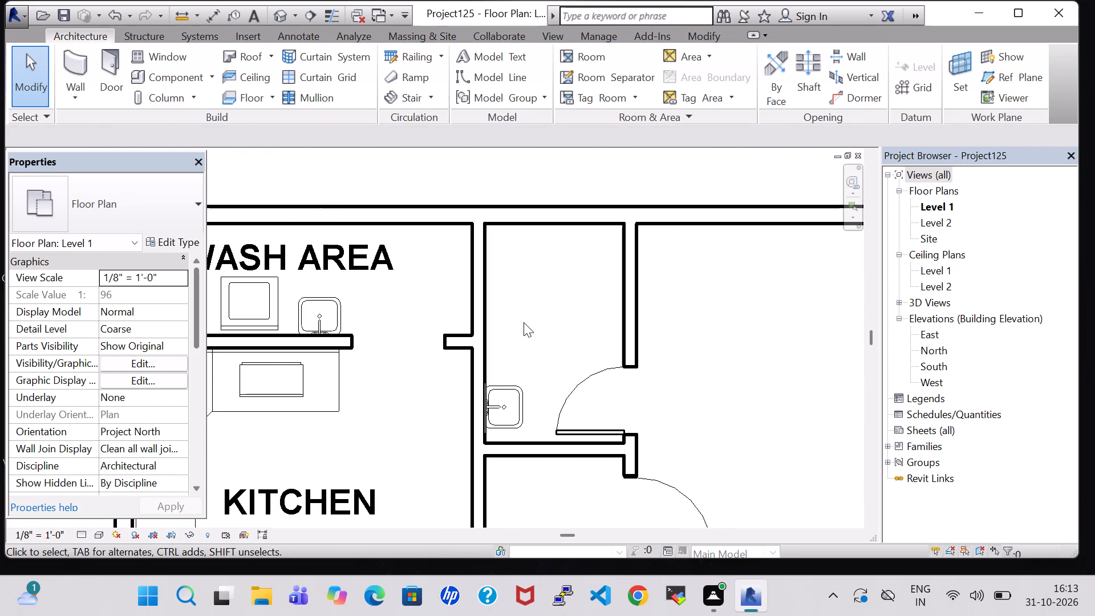
left_click(173, 80)
left_click(698, 70)
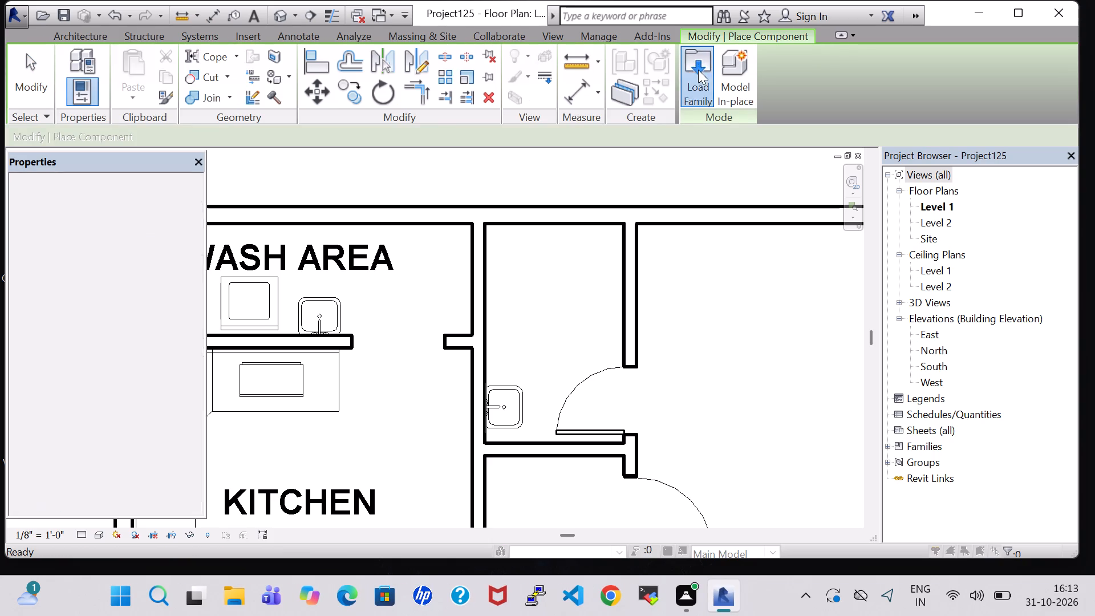
left_click(626, 382)
key("p")
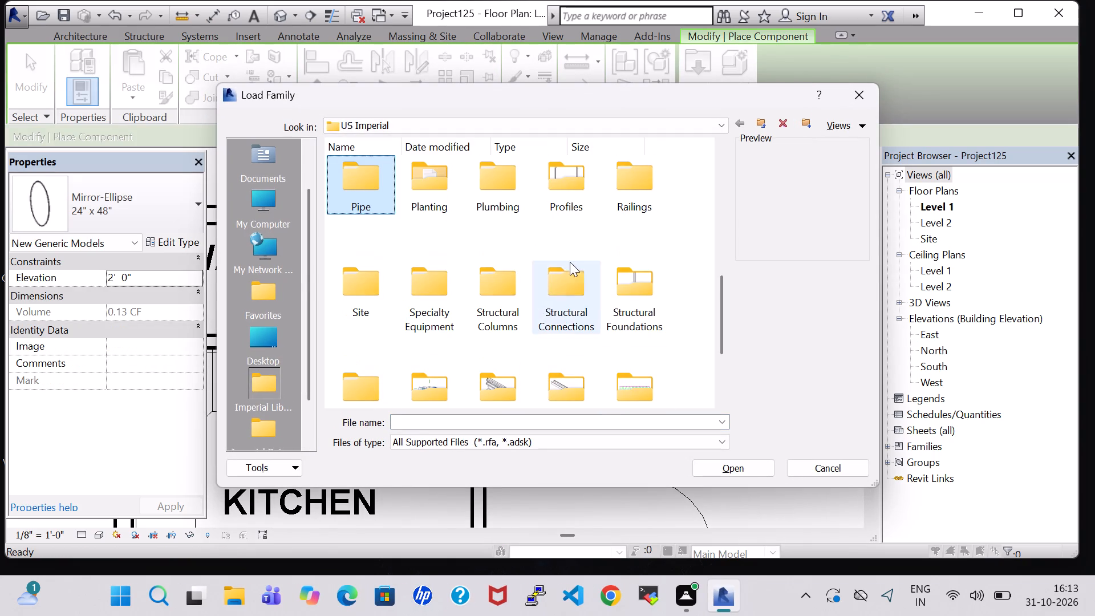
double_click(483, 198)
double_click(343, 200)
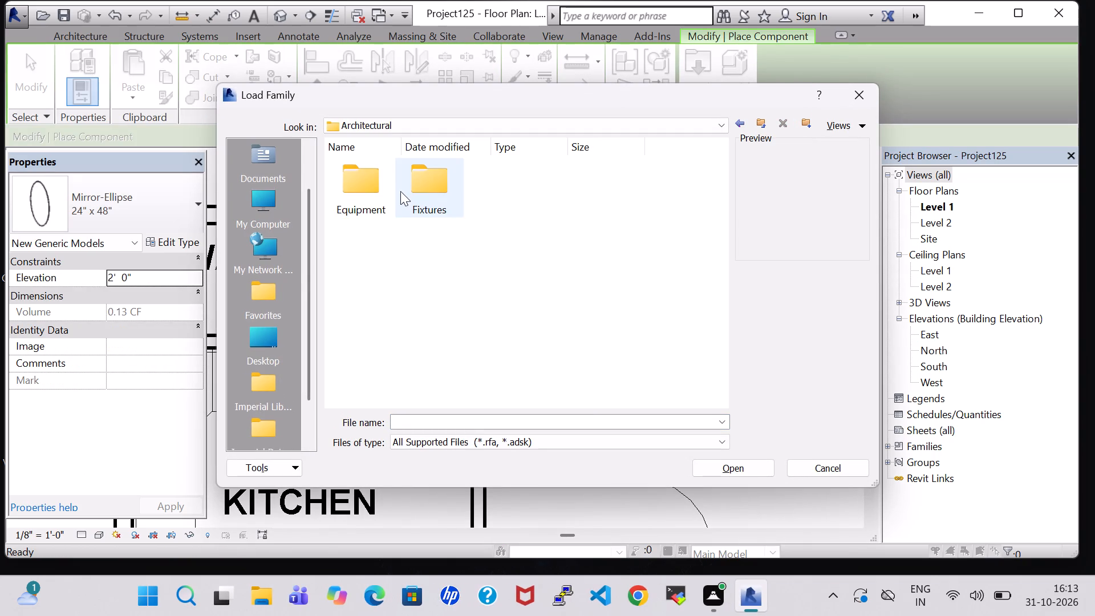
double_click(453, 196)
triple_click(374, 181)
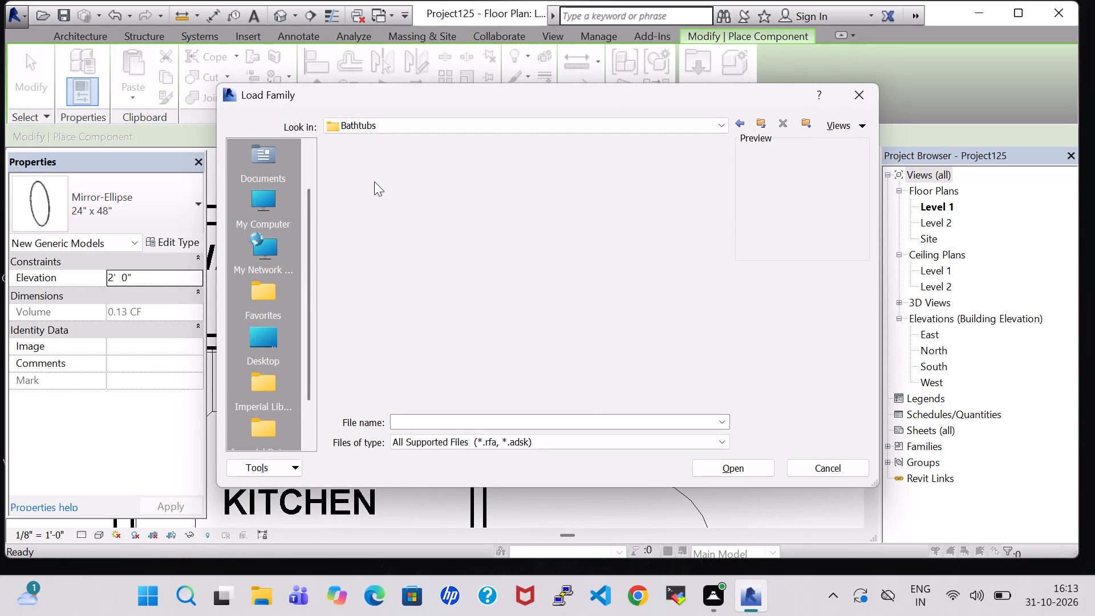
left_click(445, 183)
left_click(747, 467)
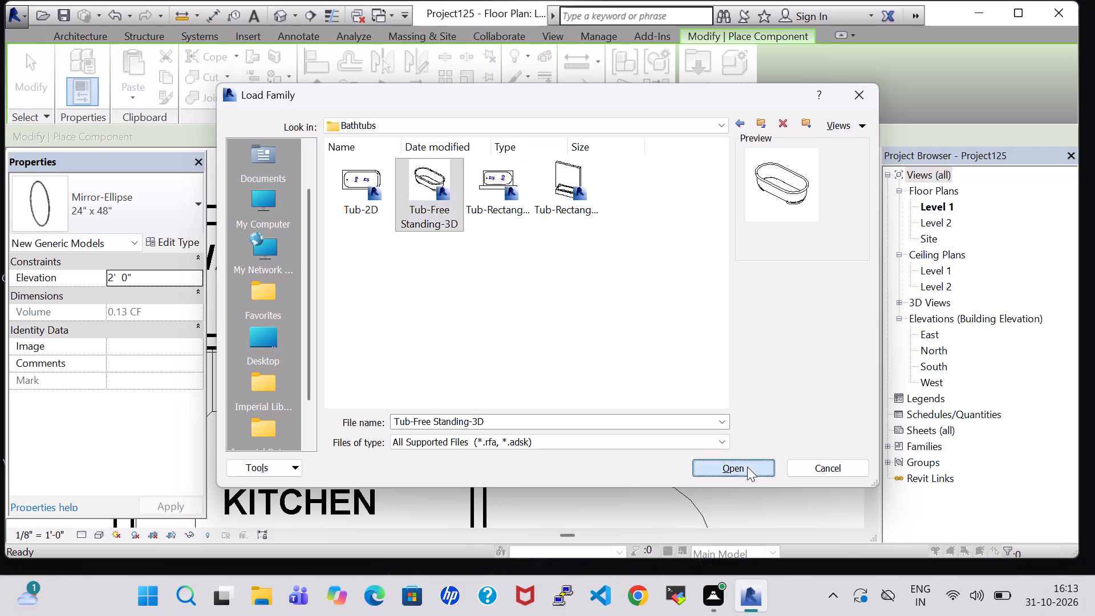
Place the 30" x 60" free-standing tub lengthwise along the north wall of the small room beside the wash area.
key("space")
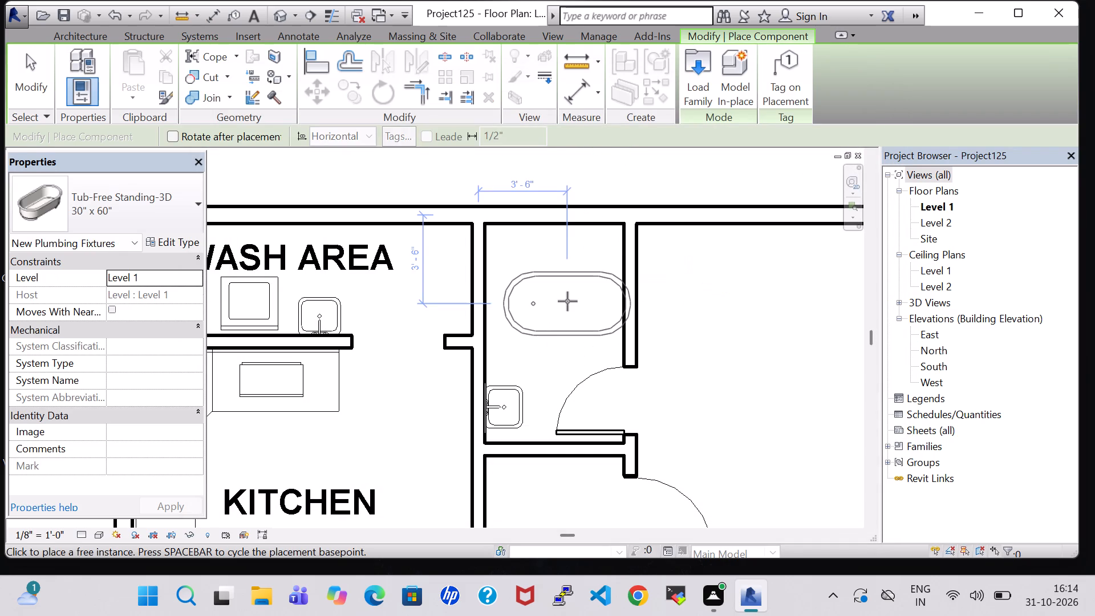
scroll(556, 285, "up", 4)
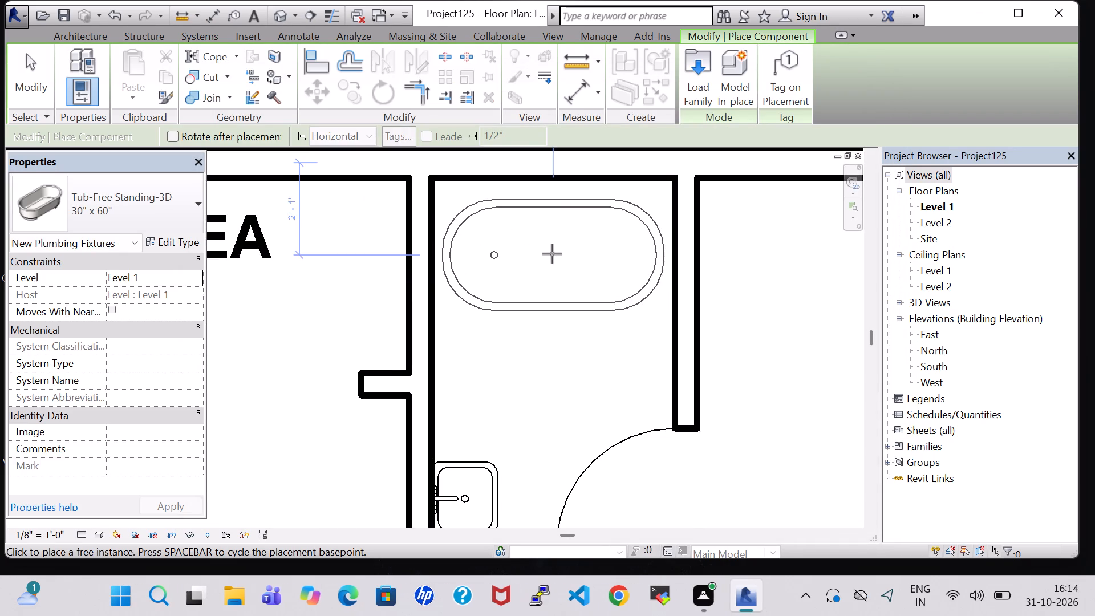
left_click(550, 240)
key("Escape")
key("Escape")
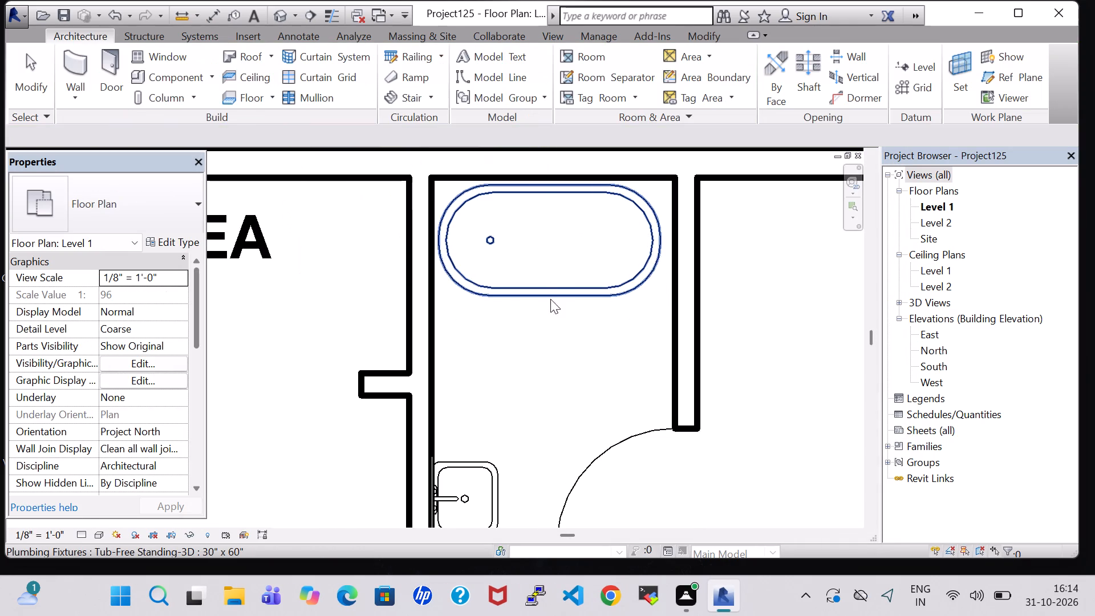
Load the Toilet-Domestic-3D family from the Water Closets folder of the architectural plumbing fixtures library.
left_click(193, 75)
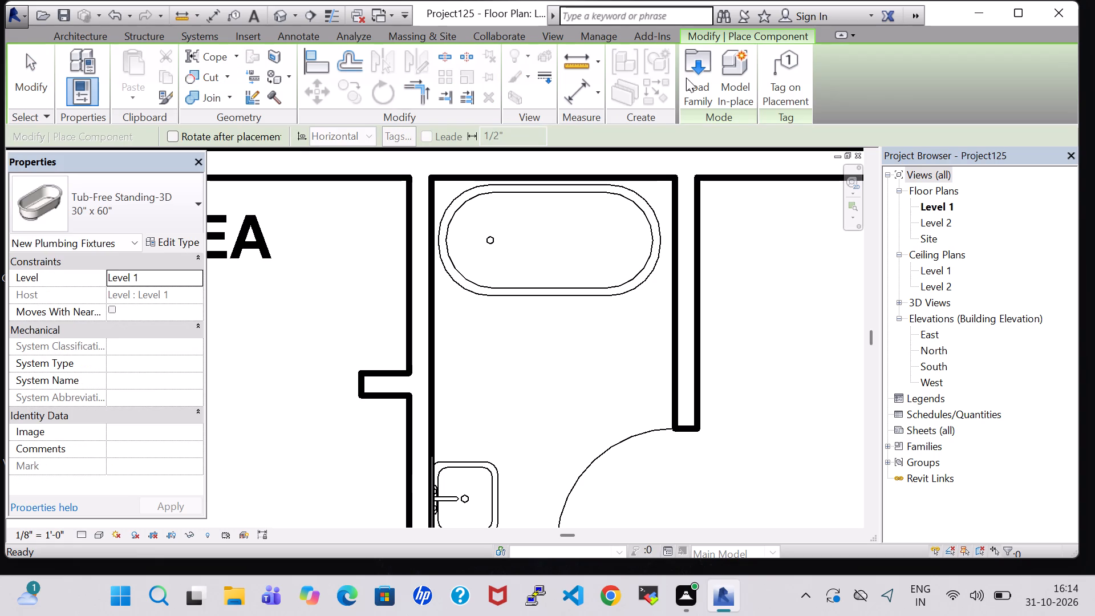
left_click(686, 78)
left_click(565, 308)
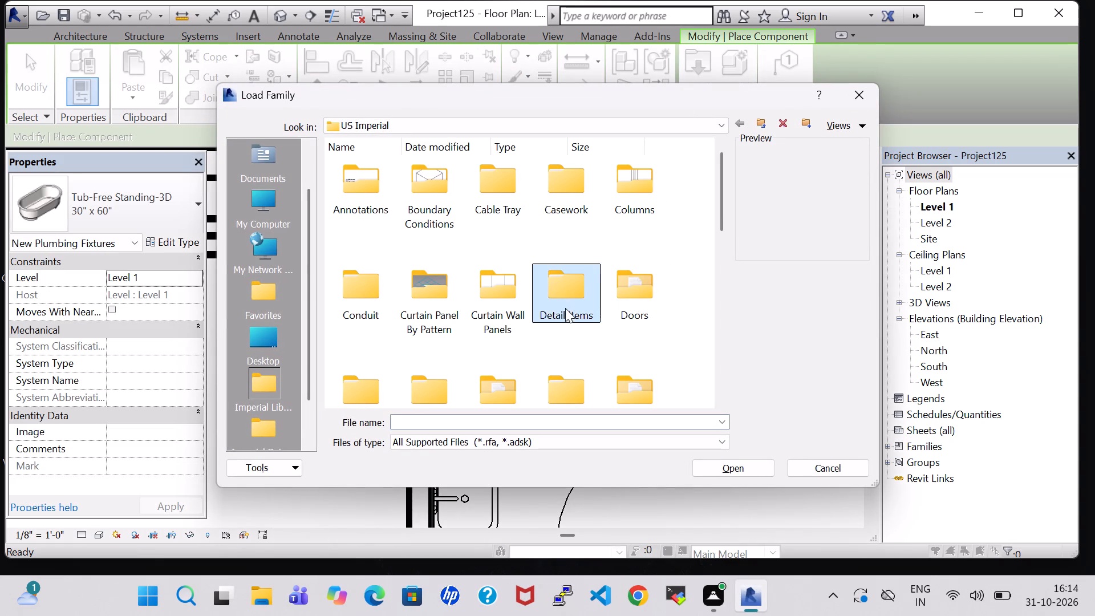
key("p")
double_click(492, 198)
double_click(372, 181)
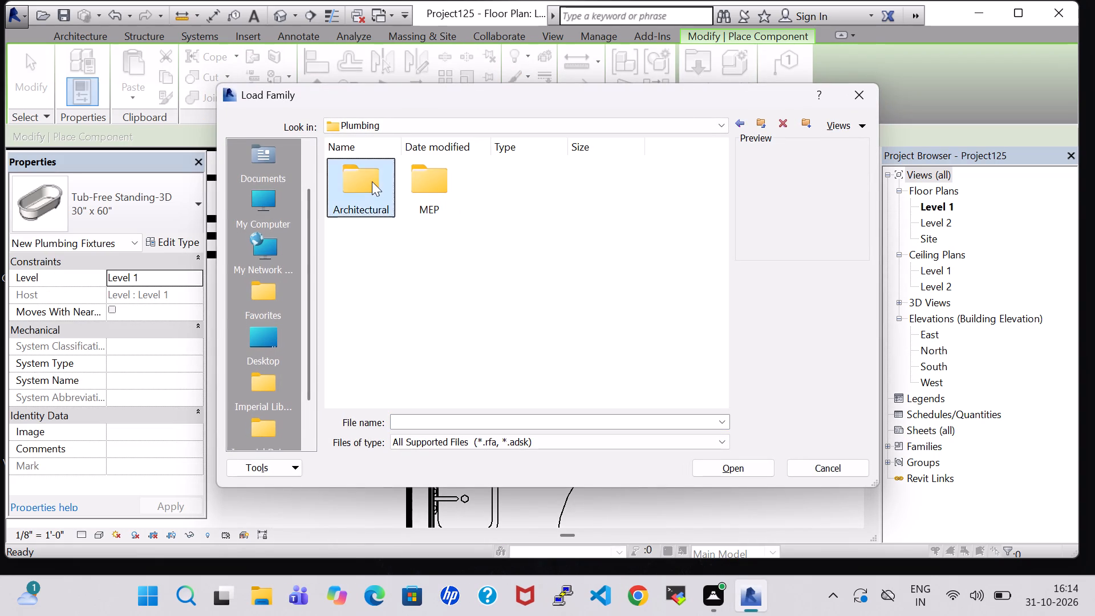
double_click(425, 188)
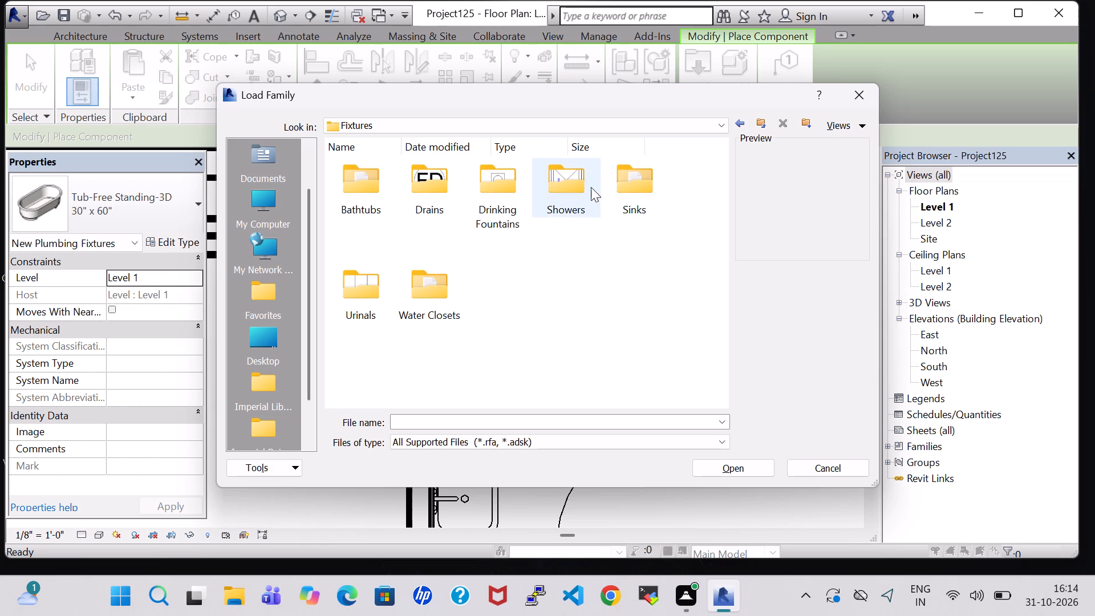
double_click(409, 277)
double_click(428, 294)
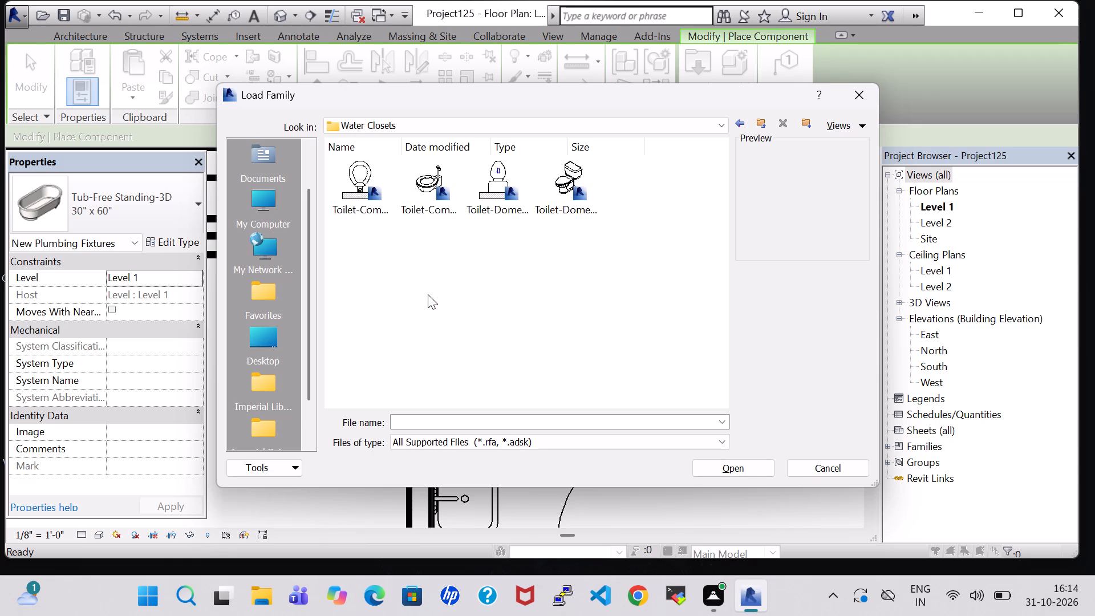
left_click(566, 175)
left_click(747, 468)
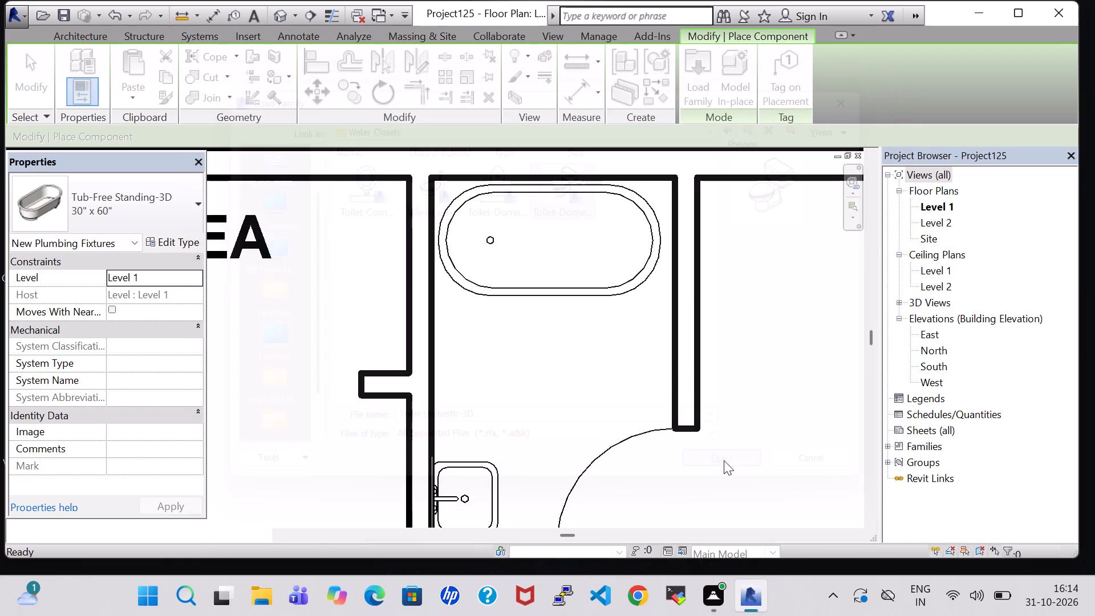
Place the toilet between tub and sink, rotated with its tank against the west wall, about 4' 6" from the north wall.
key("space")
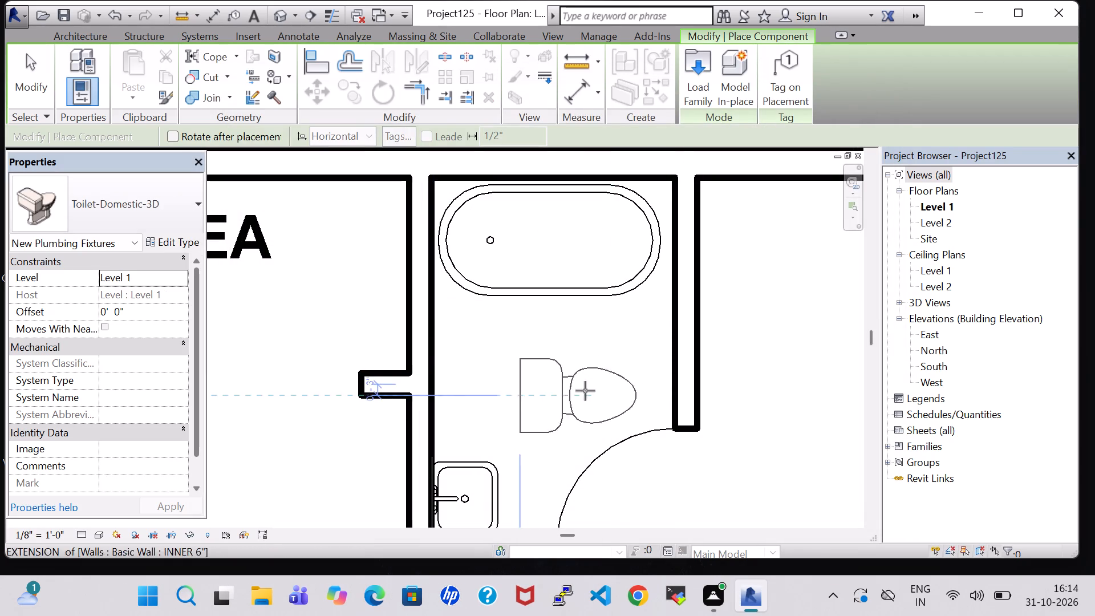
left_click(504, 362)
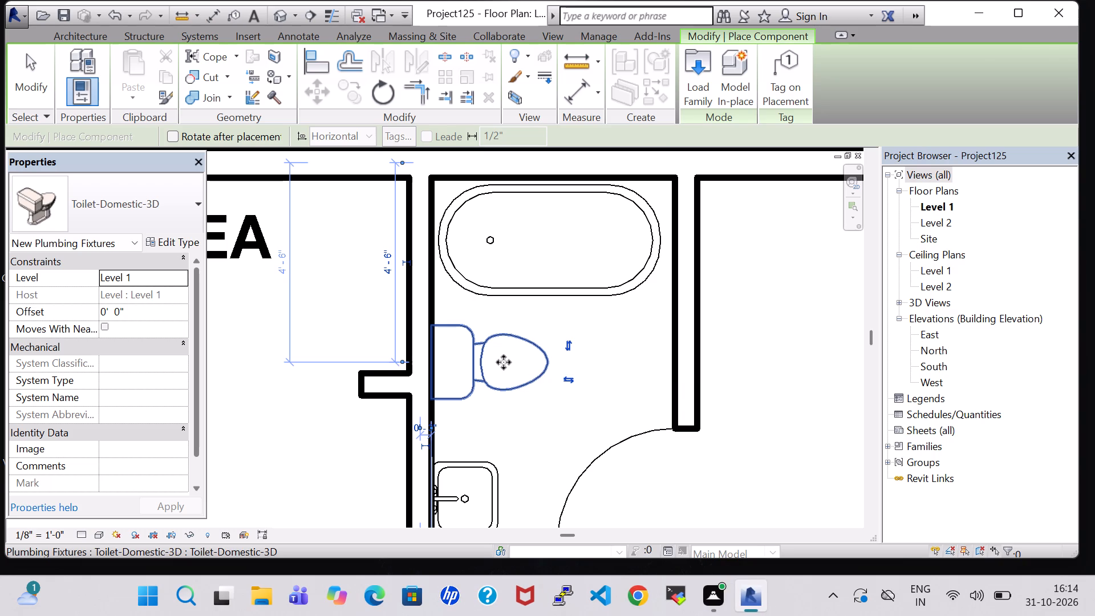
key("Escape")
key("Escape")
In the 3D view, place a floor drain like the wash area's on the Level 1 work plane, beside the tub near the bathroom's east wall.
left_click(280, 11)
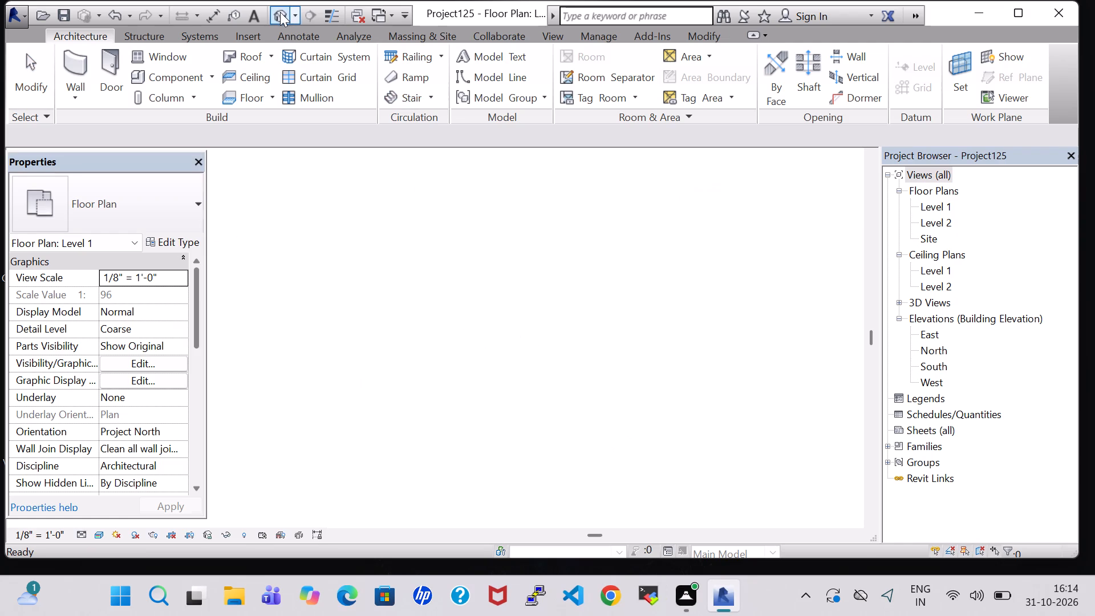
scroll(493, 180, "down", 1)
scroll(510, 226, "down", 4)
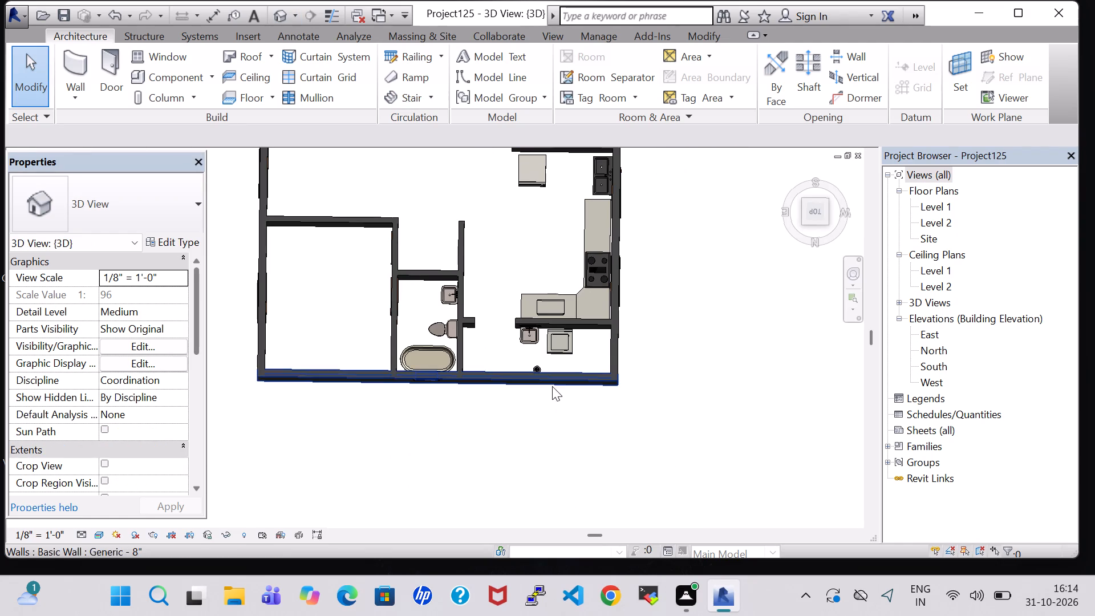
left_click(539, 368)
right_click(539, 368)
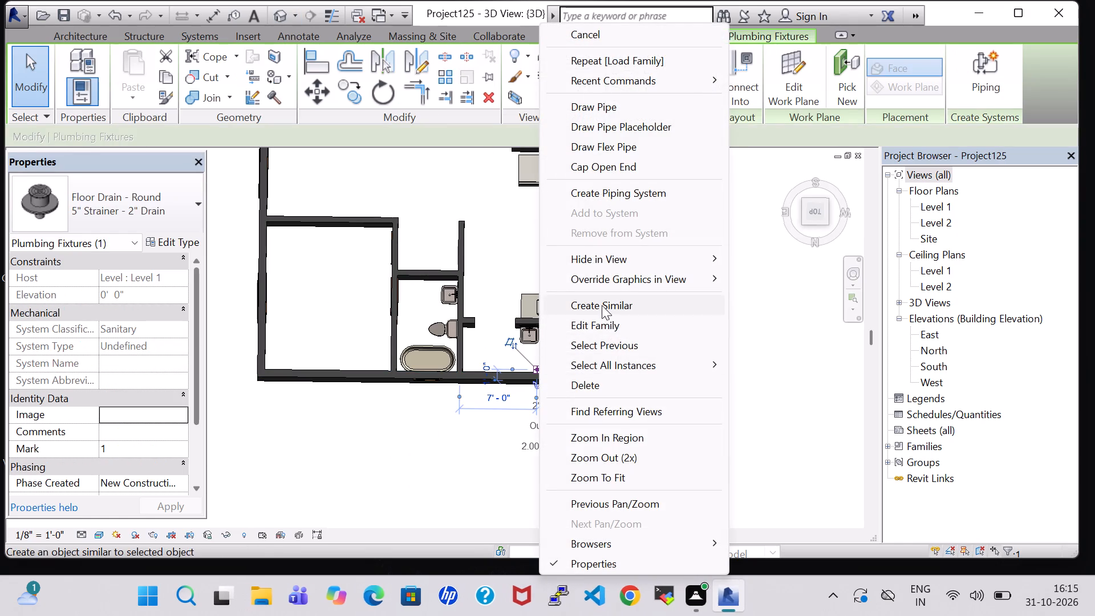
left_click(602, 305)
scroll(410, 325, "up", 3)
left_click(828, 78)
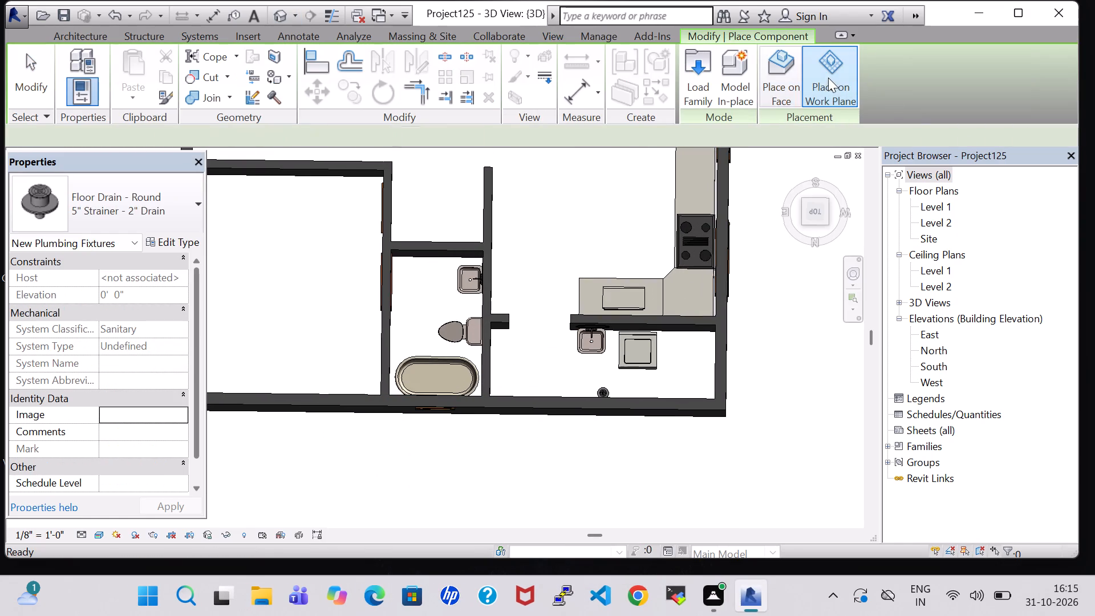
scroll(413, 324, "up", 2)
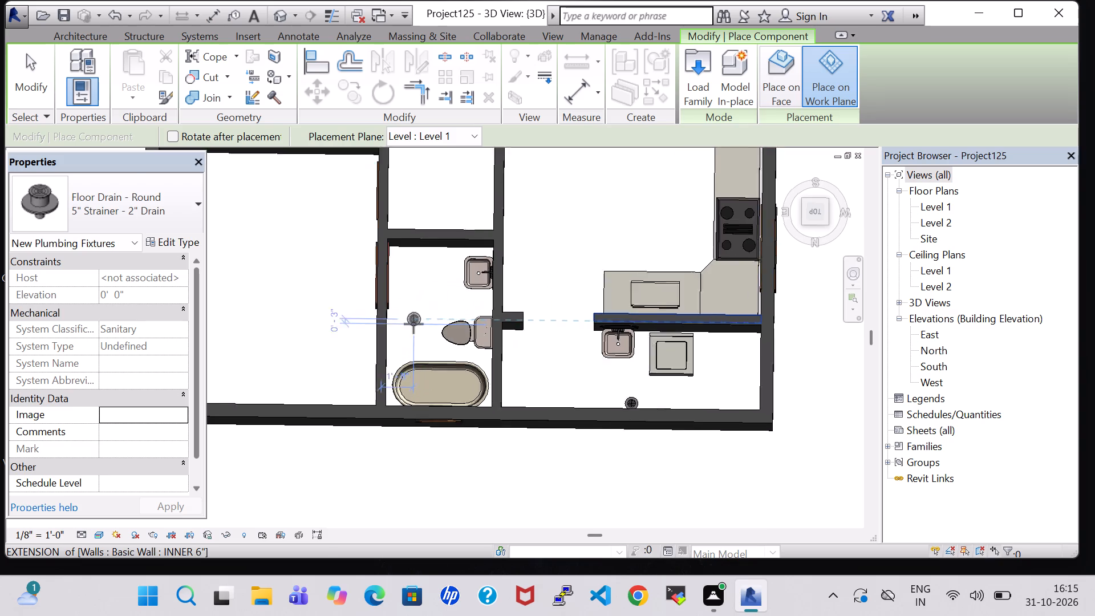
scroll(413, 324, "up", 4)
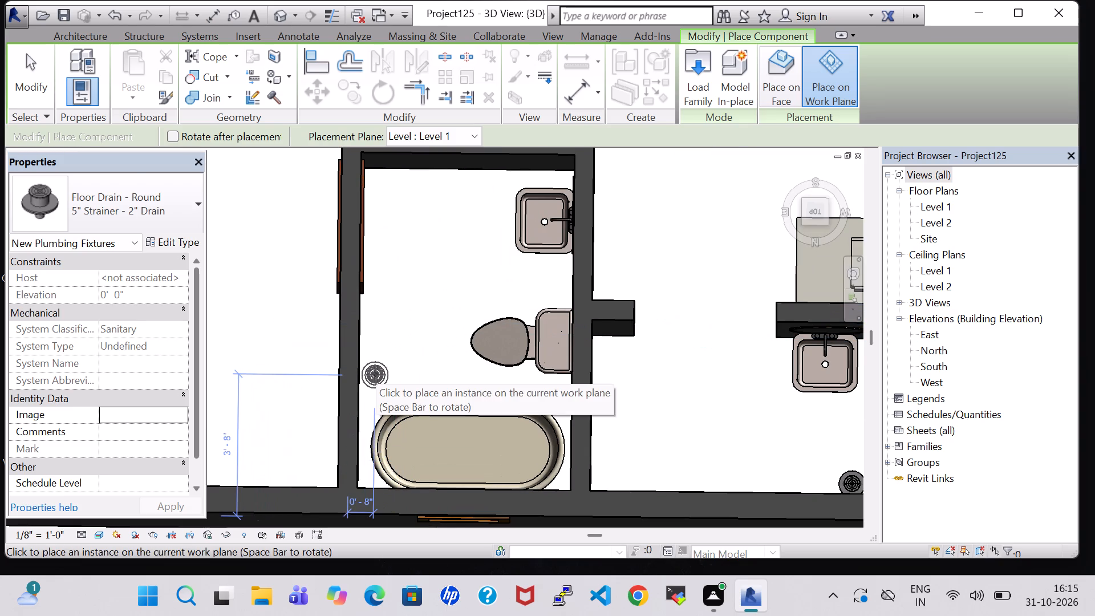
left_click(377, 367)
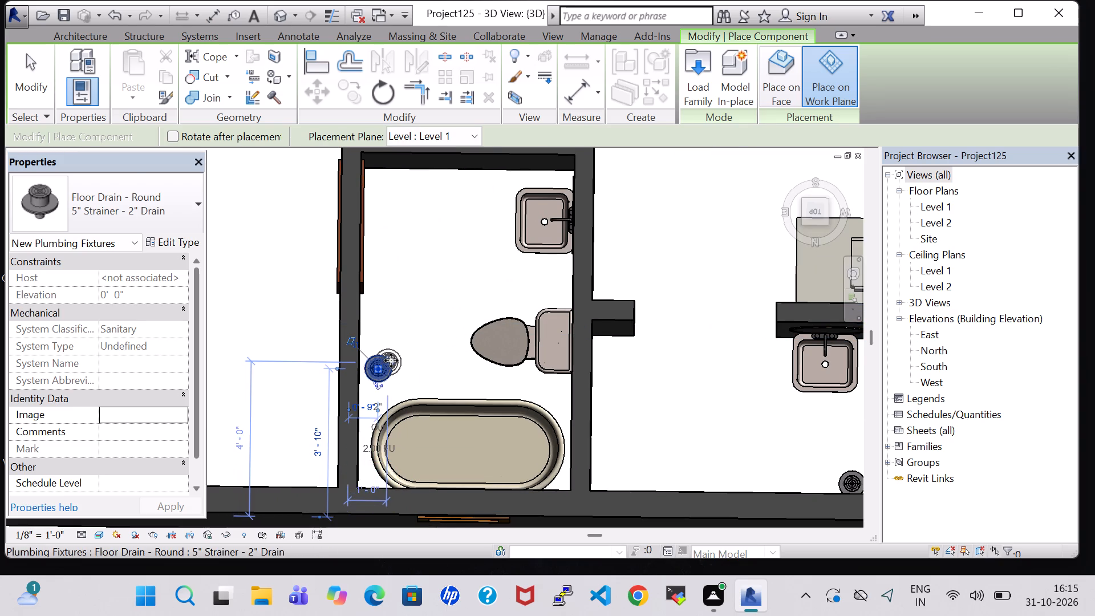
key("Escape")
key("Escape")
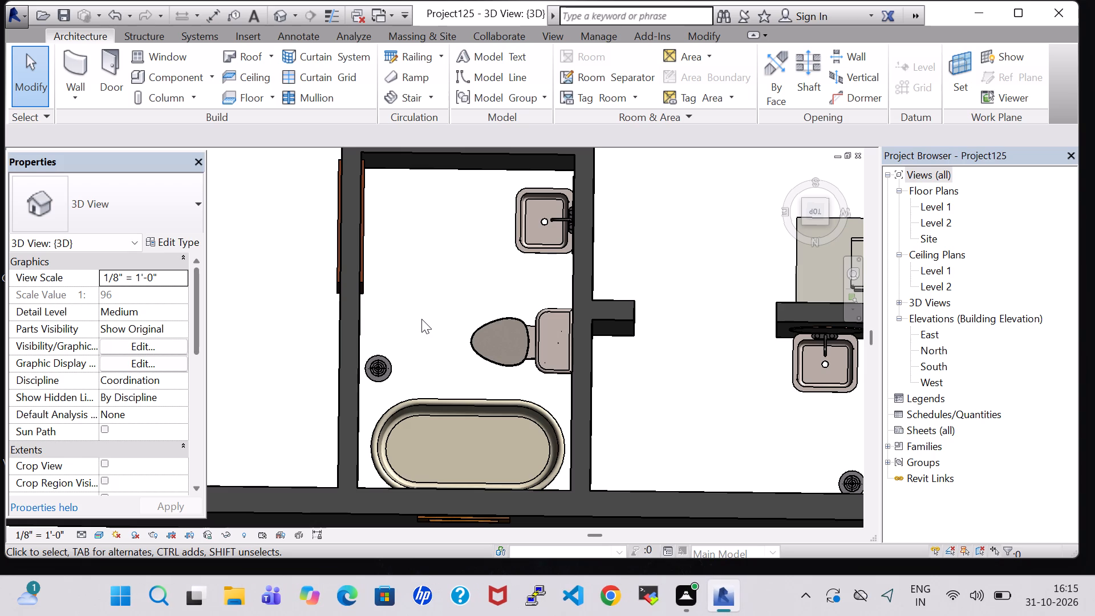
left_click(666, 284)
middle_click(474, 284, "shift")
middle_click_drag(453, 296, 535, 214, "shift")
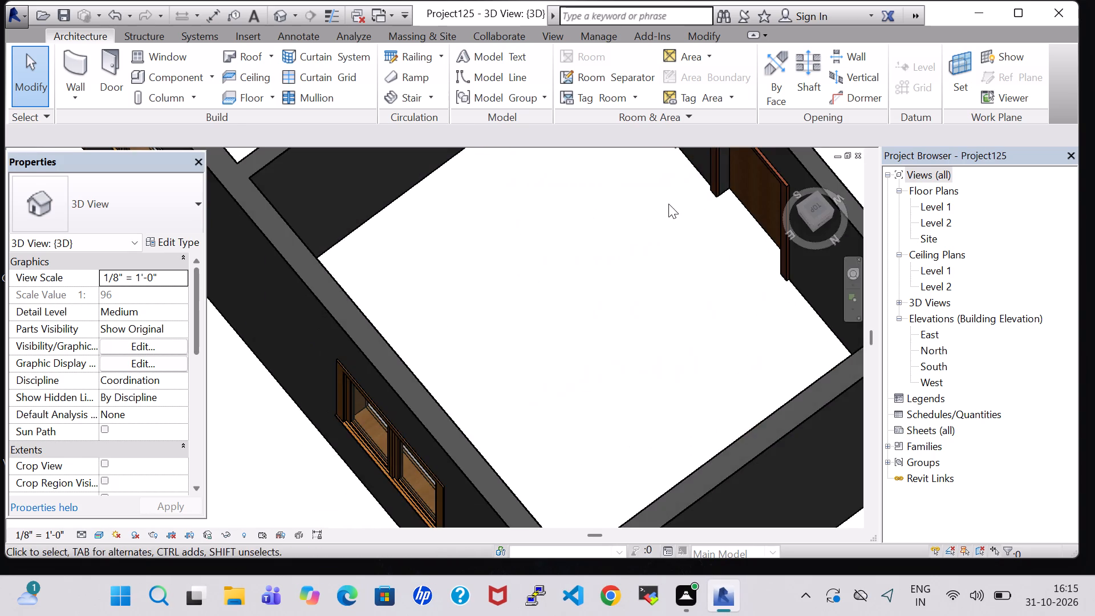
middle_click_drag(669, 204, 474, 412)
Place a tagged room in the bathroom on the Level 1 floor plan.
double_click(931, 208)
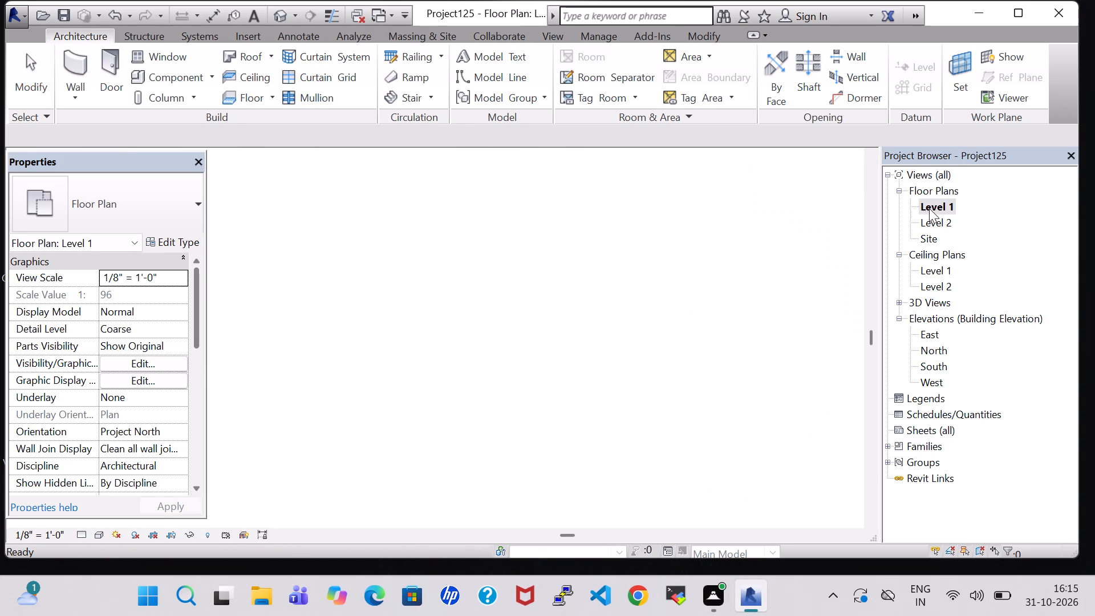
scroll(696, 235, "down", 4)
left_click(591, 58)
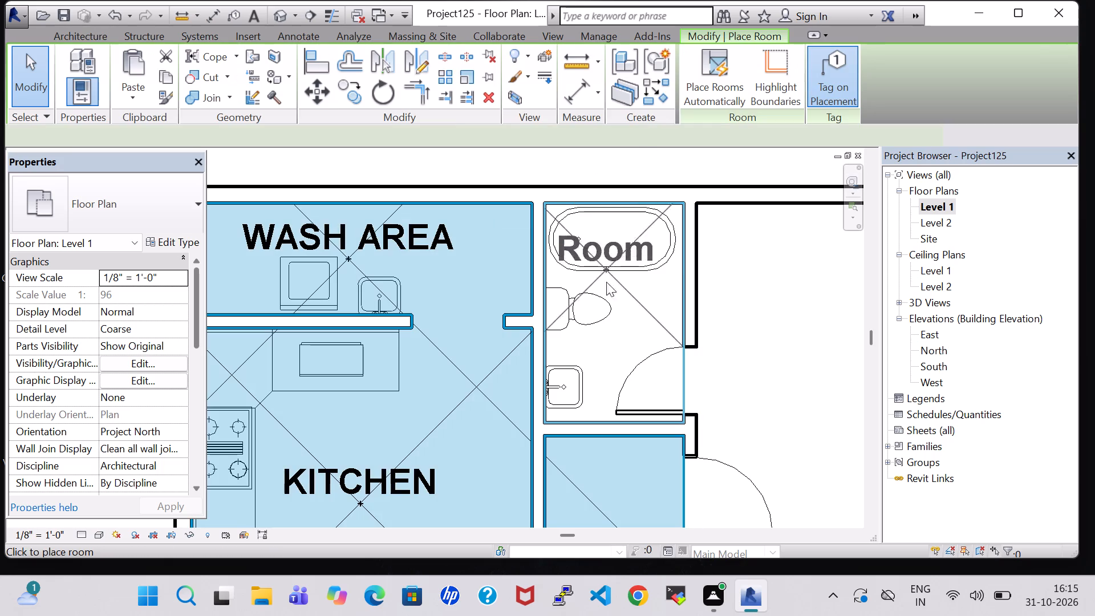
left_click(614, 309)
key("Escape")
key("Escape")
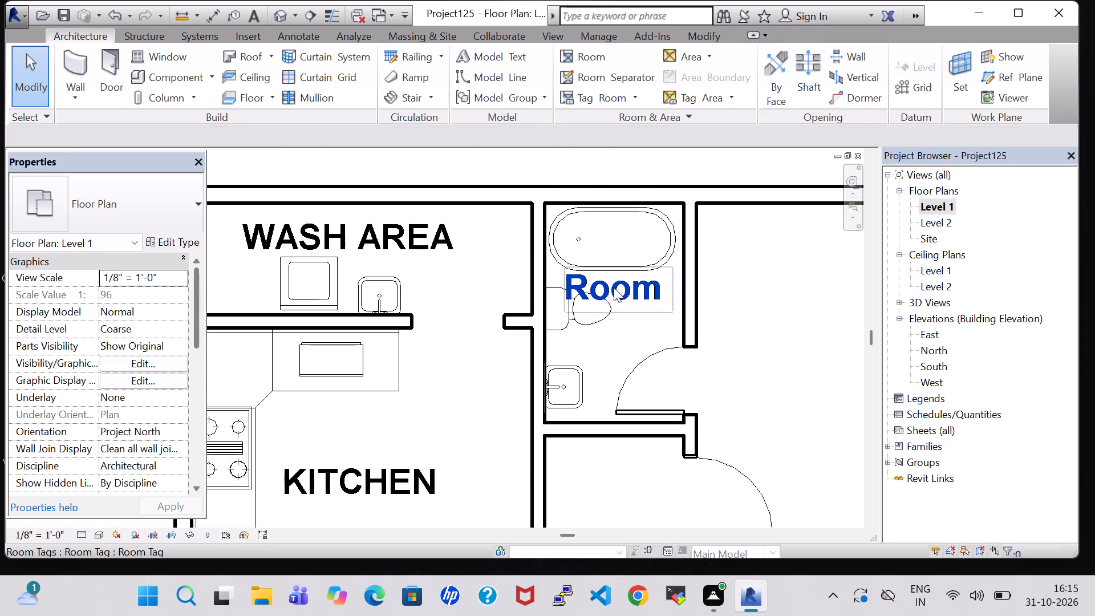
Rename the new bathroom's room tag to A.BATH.
left_click(614, 287)
left_click(614, 287)
key("BackSpace")
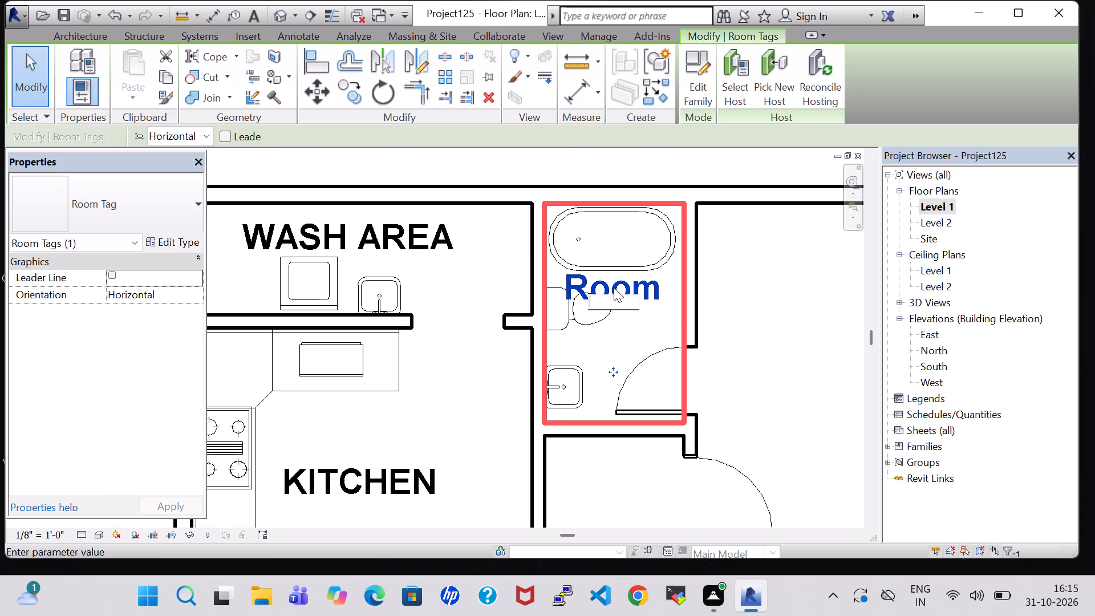
type("A,")
key("BackSpace")
type(".BATH")
key("Return")
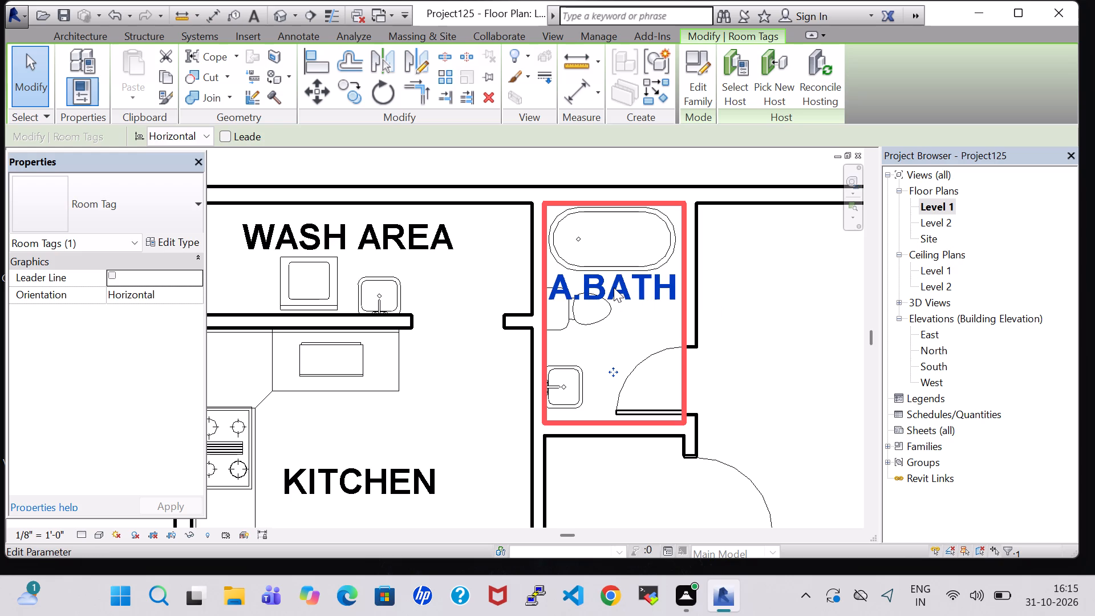
left_click(796, 262)
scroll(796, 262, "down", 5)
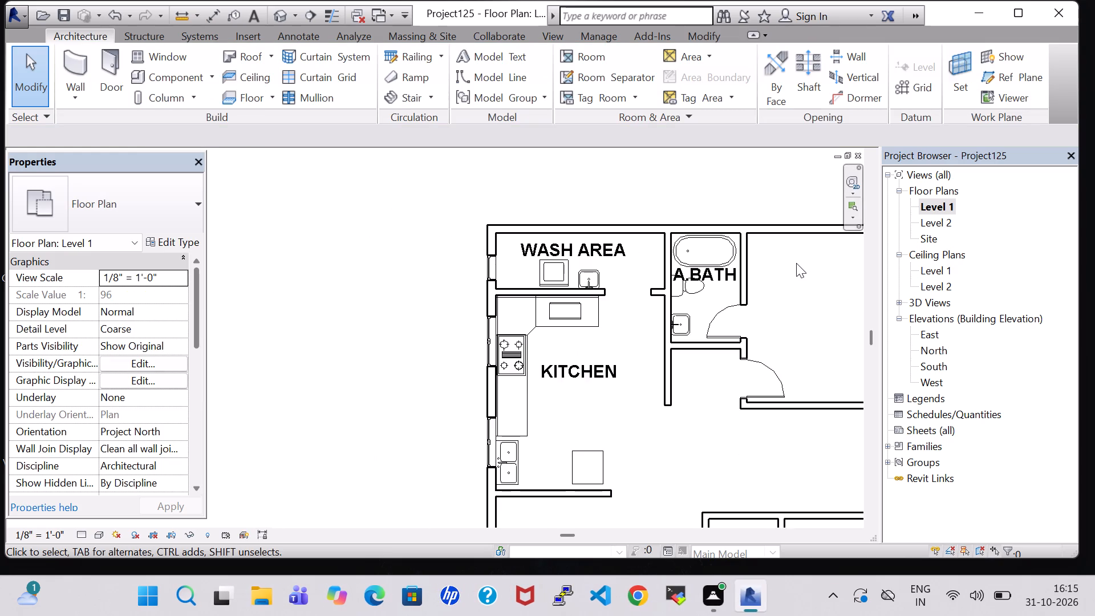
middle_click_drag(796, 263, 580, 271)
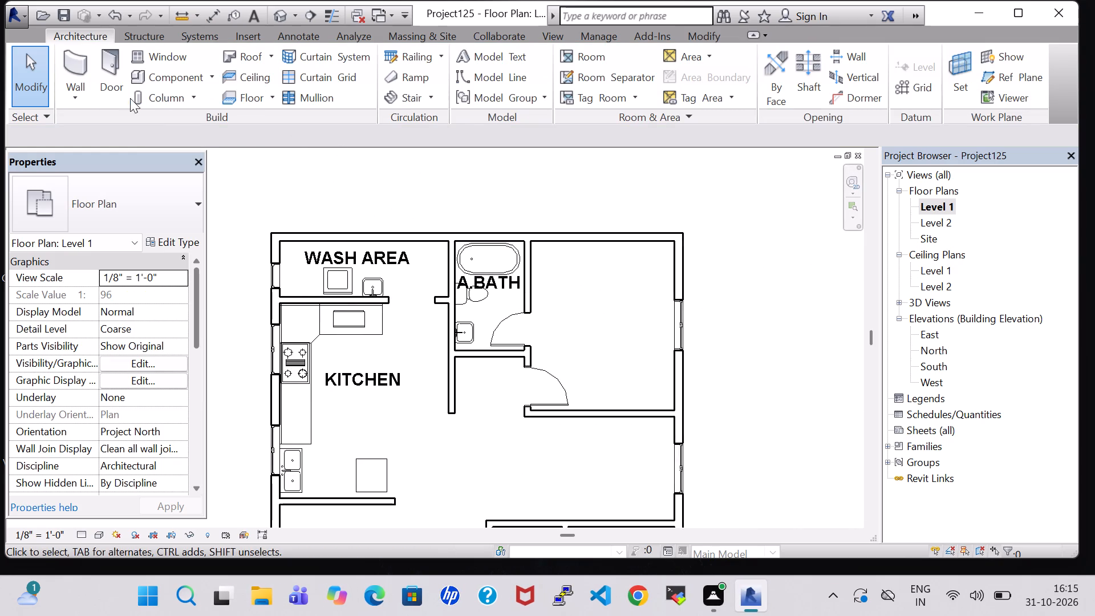
Load the Bed-Shaker family and place a Double 56" x 78" bed near the northeast bedroom's north wall, about 3' 11" from the east wall.
double_click(185, 72)
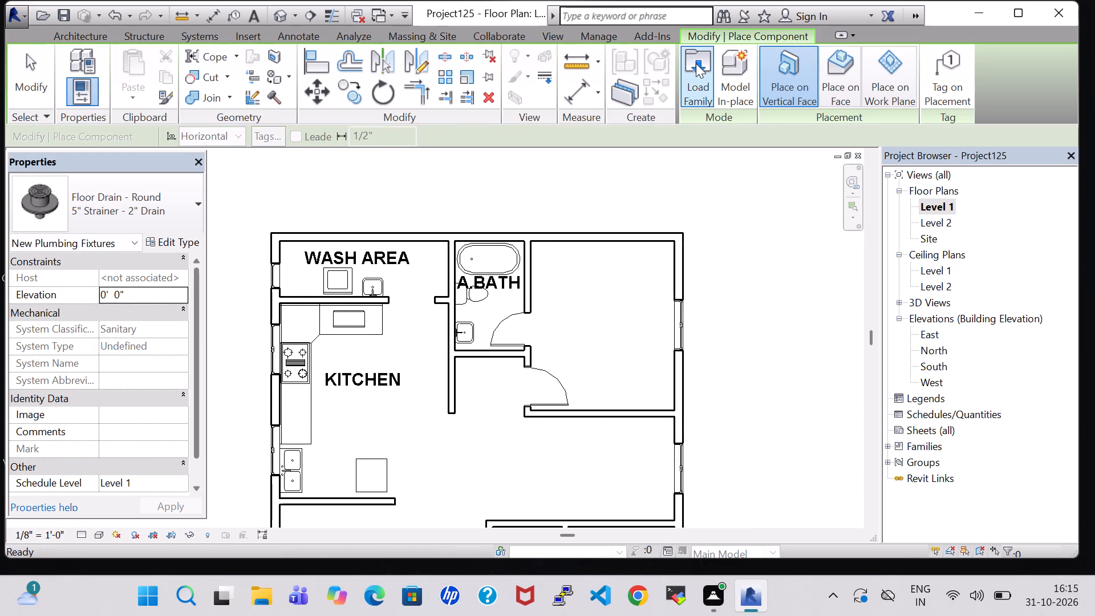
left_click(696, 63)
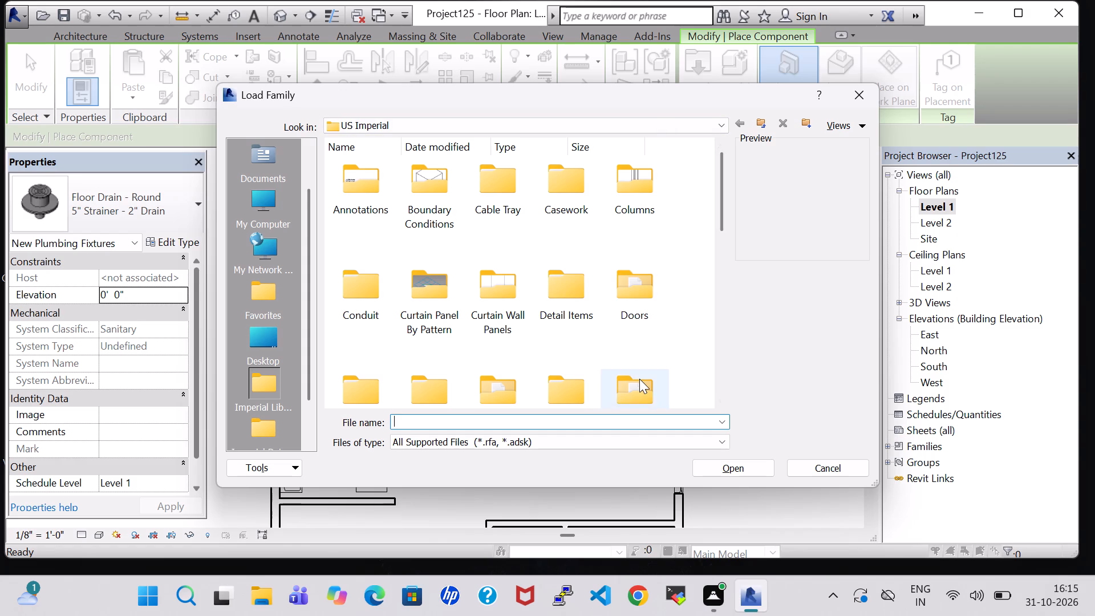
double_click(639, 379)
left_click(434, 176)
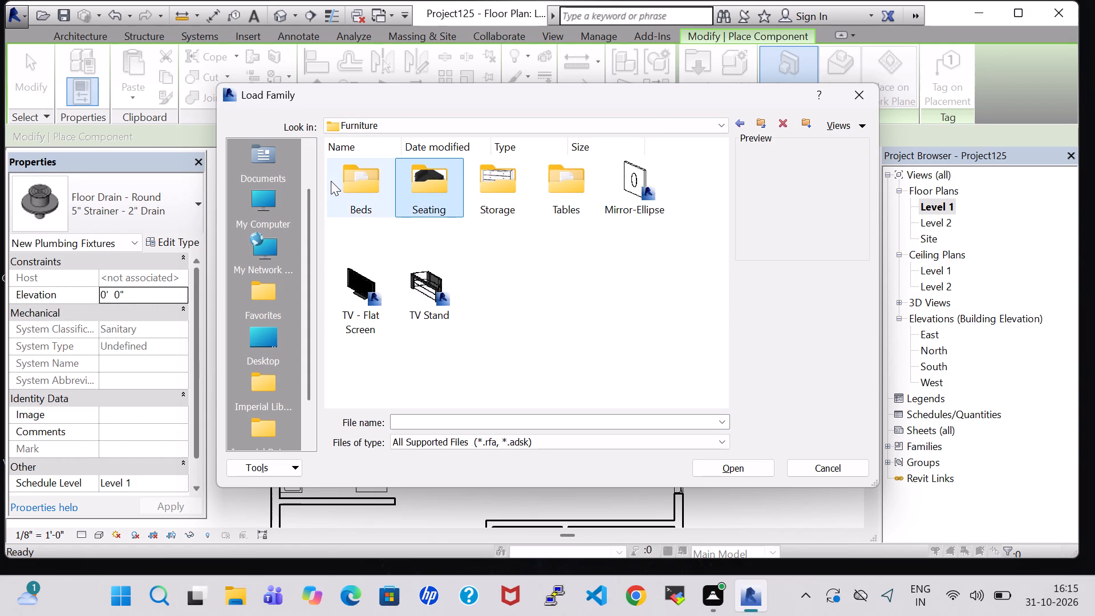
double_click(372, 193)
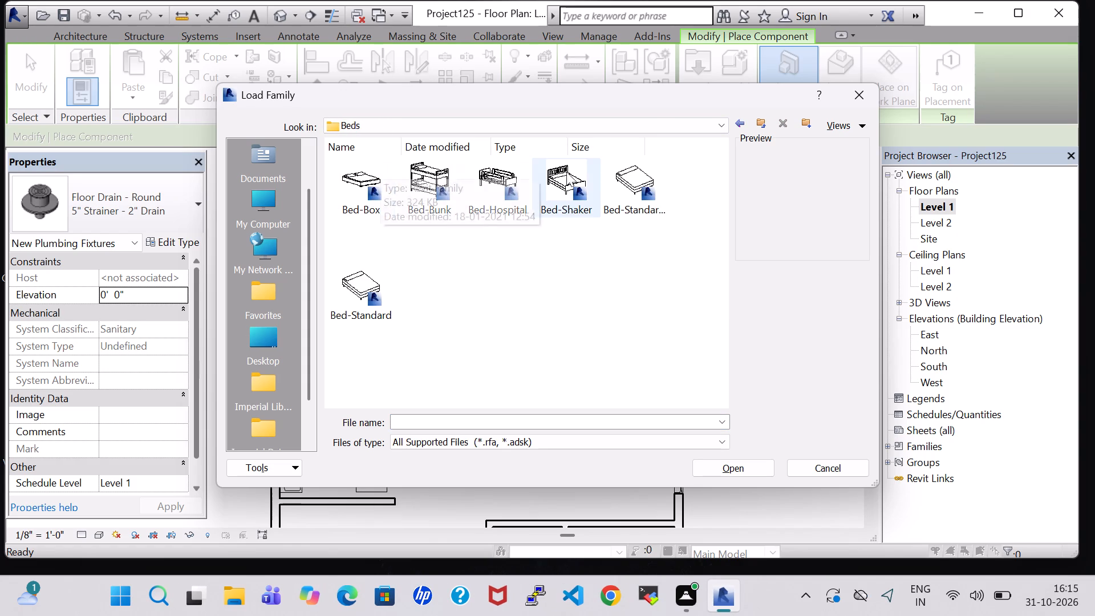
left_click(593, 176)
left_click(731, 461)
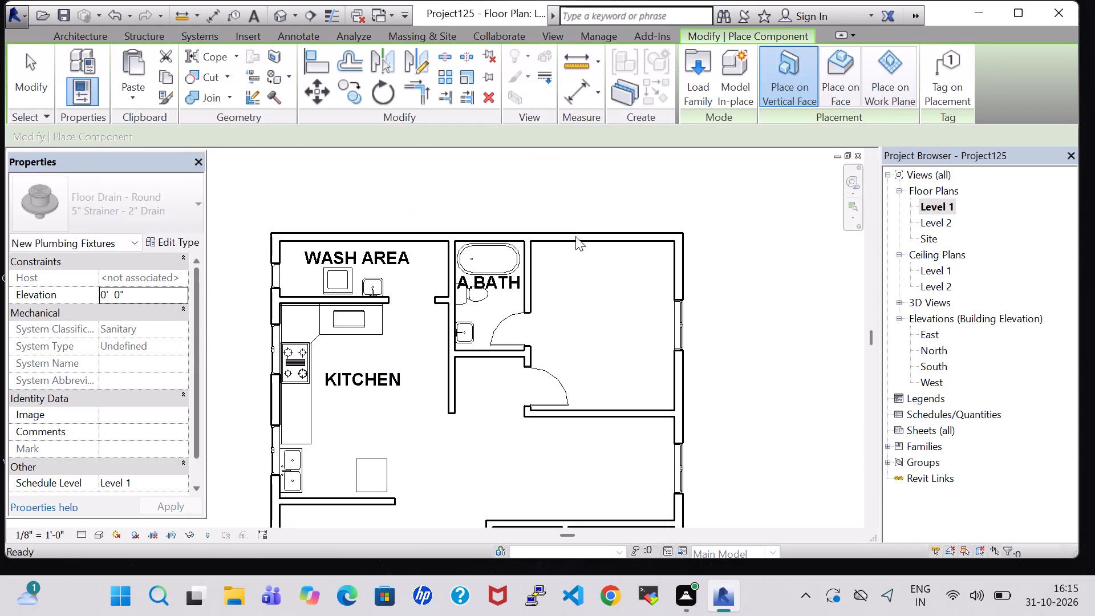
scroll(595, 265, "up", 2)
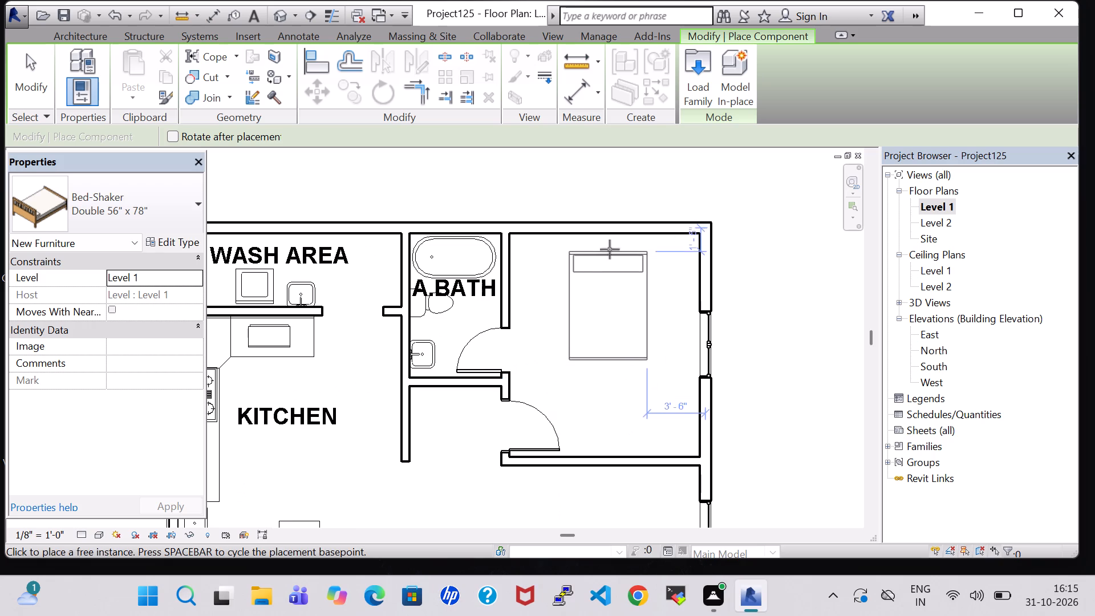
left_click(603, 247)
key("Escape")
key("Escape")
Change the bed to the Queen 62" x 83" type and nudge it north against the bedroom's north wall.
left_click(603, 247)
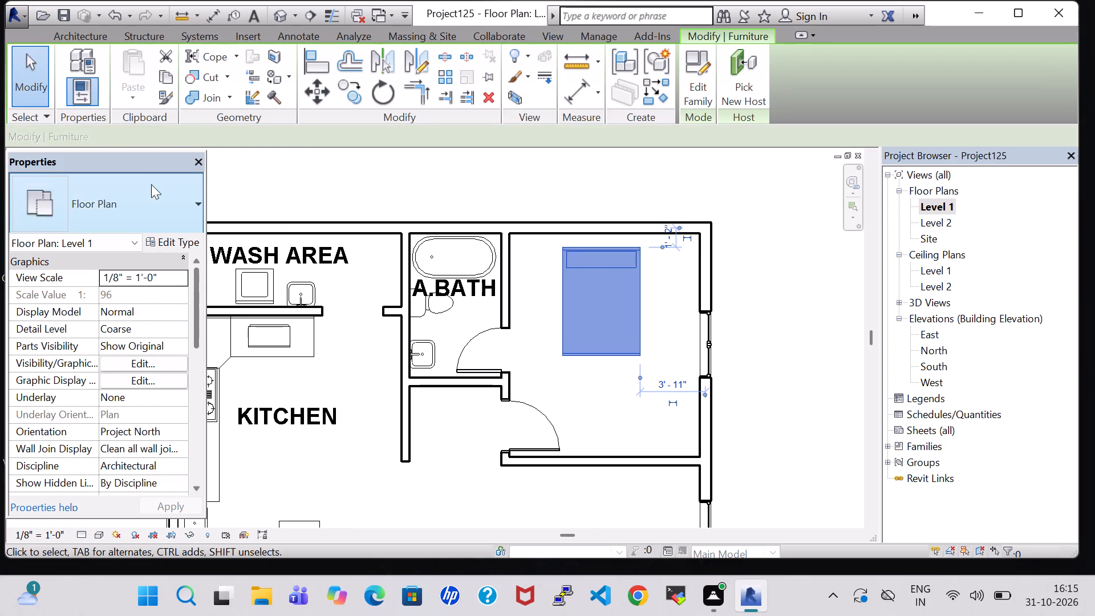
left_click(152, 198)
left_click(154, 304)
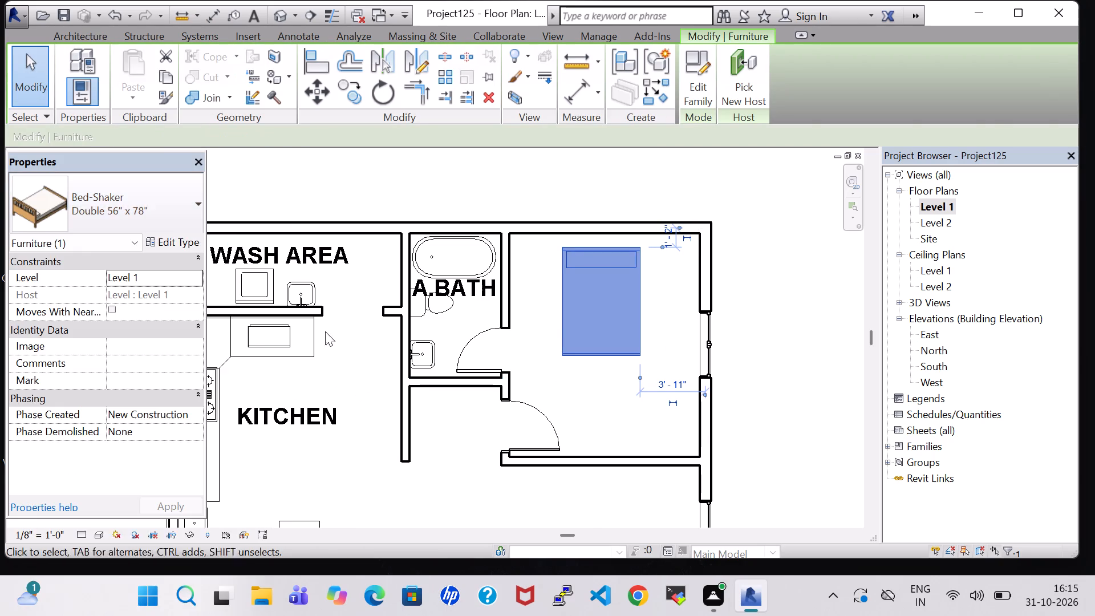
left_click(828, 333)
left_click(639, 329)
key("Up")
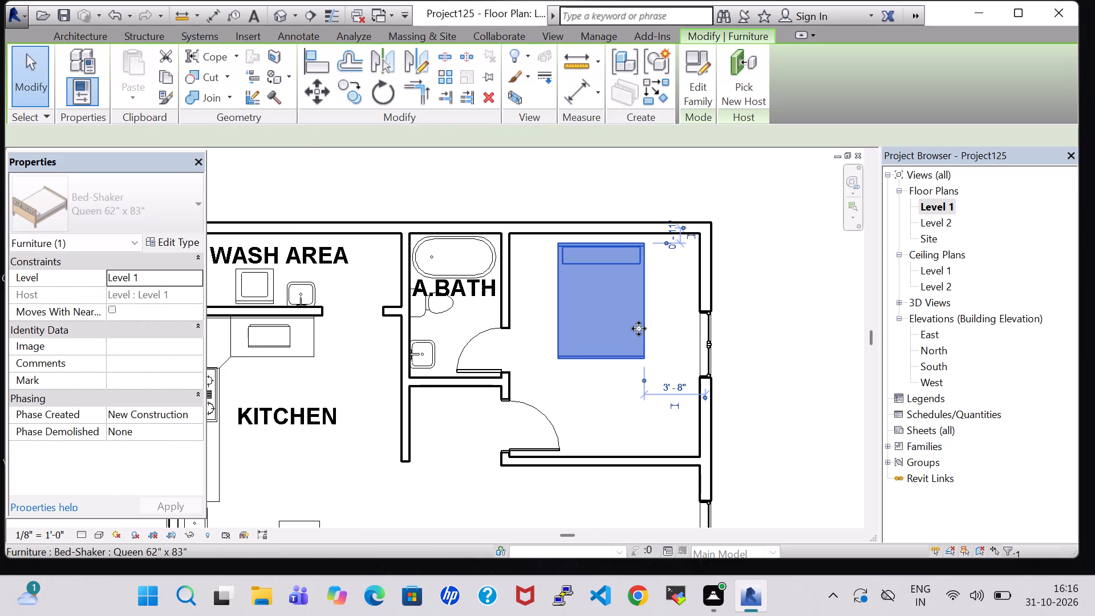
key("Up")
left_click(787, 313)
Load the Table-Coffee family and place a 24" x 24" x 24" table beside the head of the bed on its west side.
left_click(181, 85)
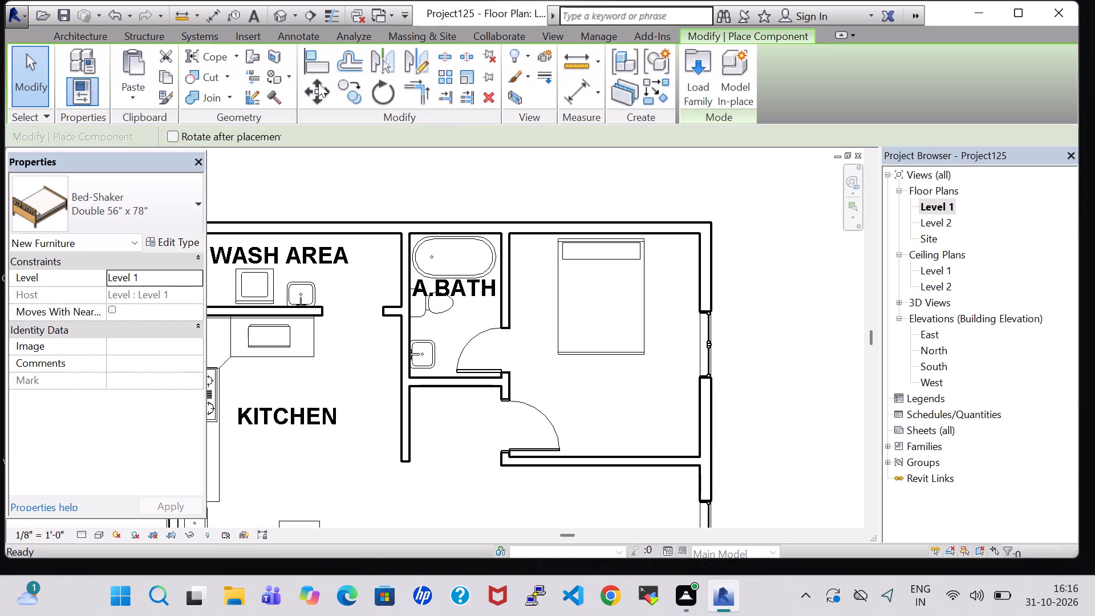
left_click(707, 87)
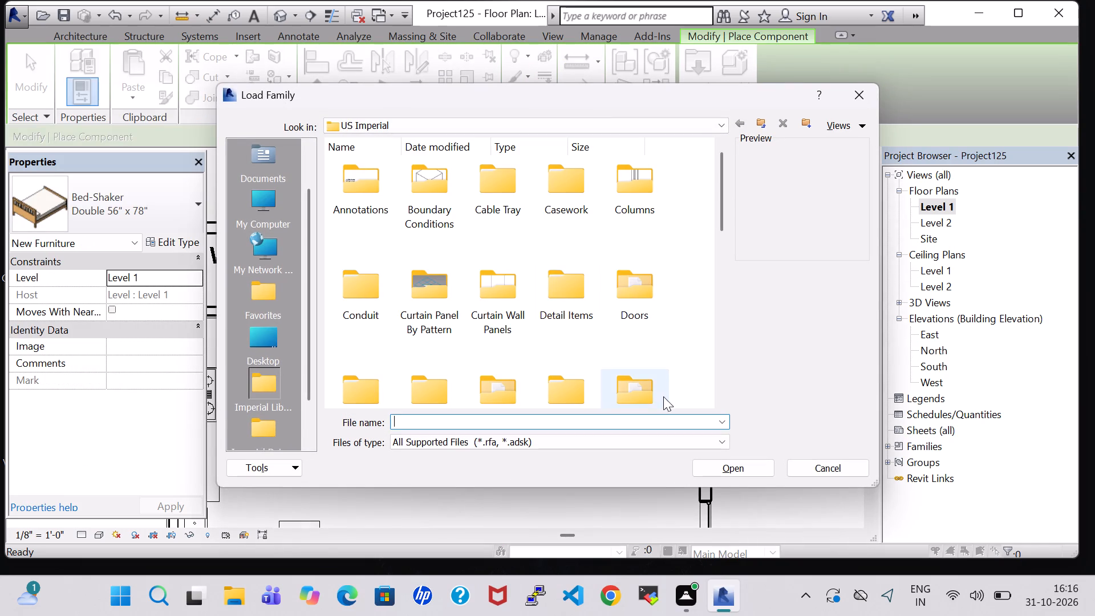
triple_click(663, 396)
double_click(567, 211)
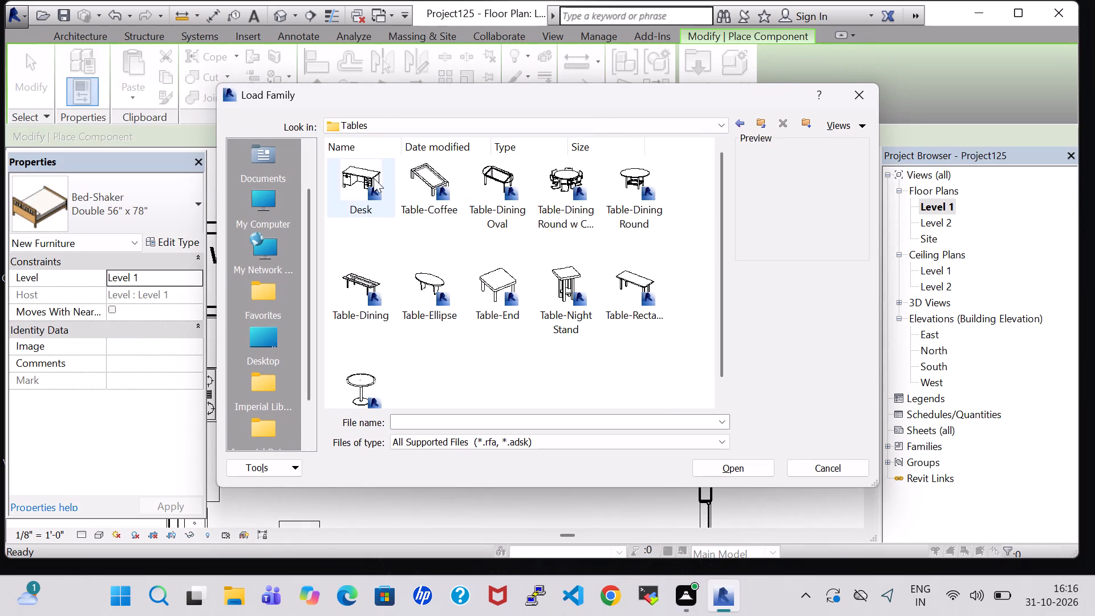
left_click(411, 177)
left_click(750, 463)
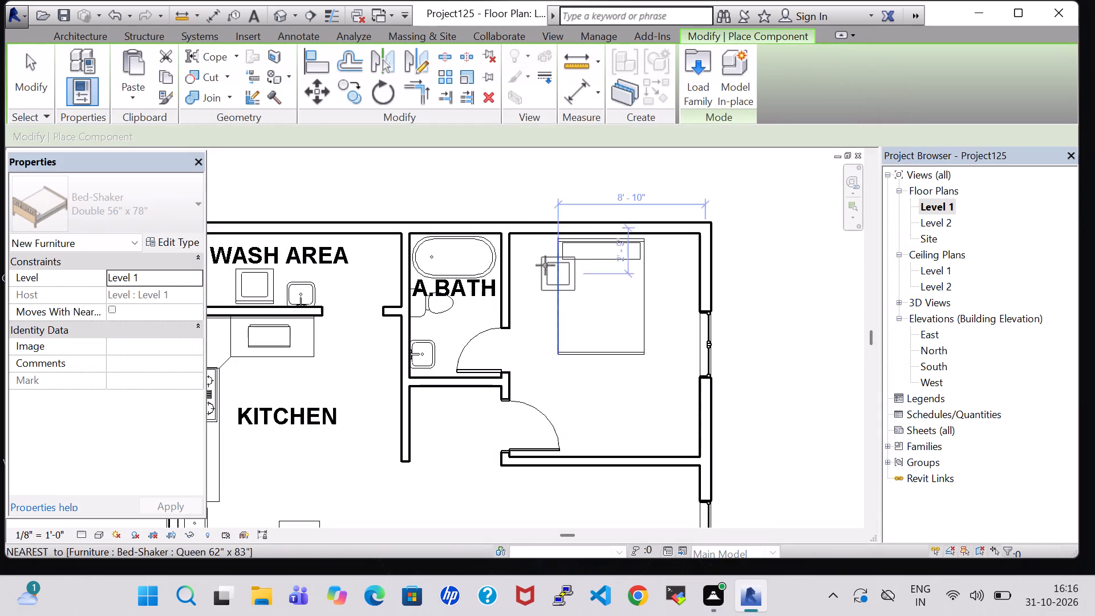
left_click(536, 257)
key("Escape")
key("Escape")
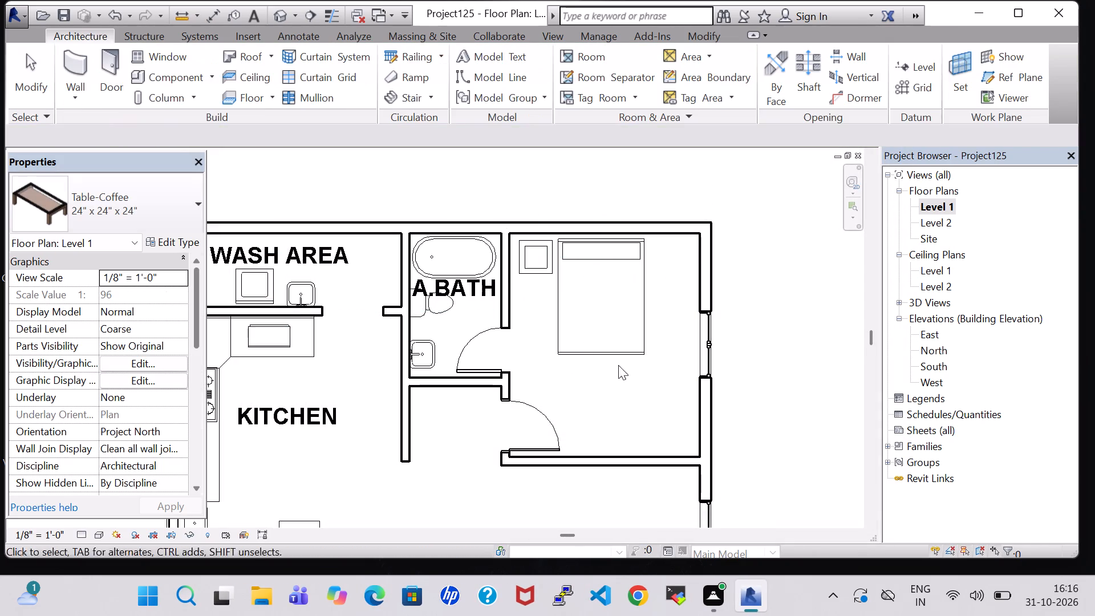
Load the Table-End family and place a 24" x 24" table east of the bed's head, aligned with the coffee table.
left_click(155, 75)
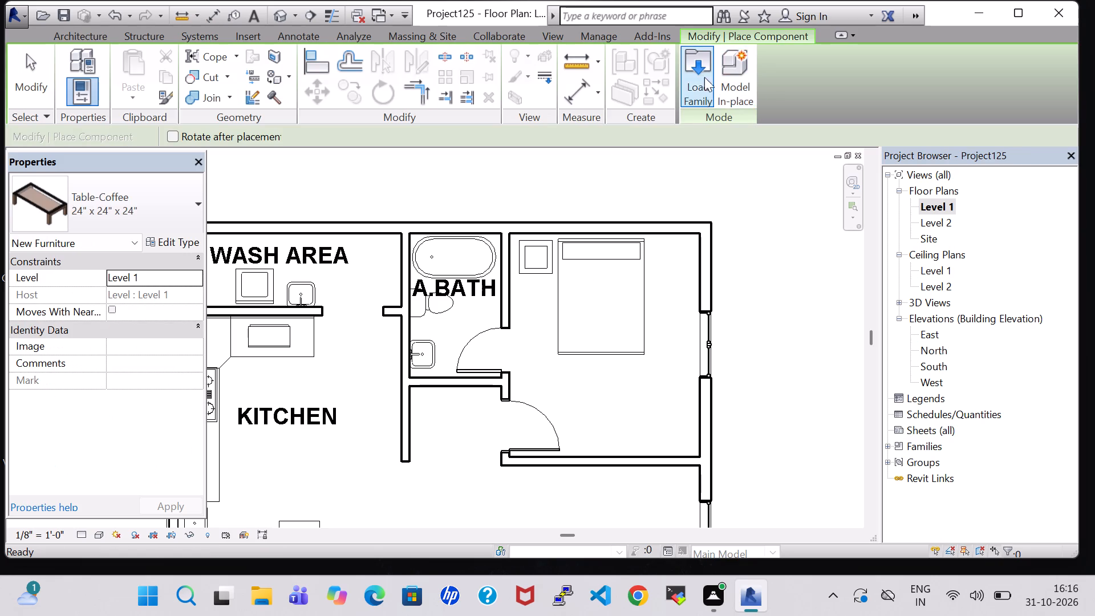
left_click(686, 76)
double_click(642, 376)
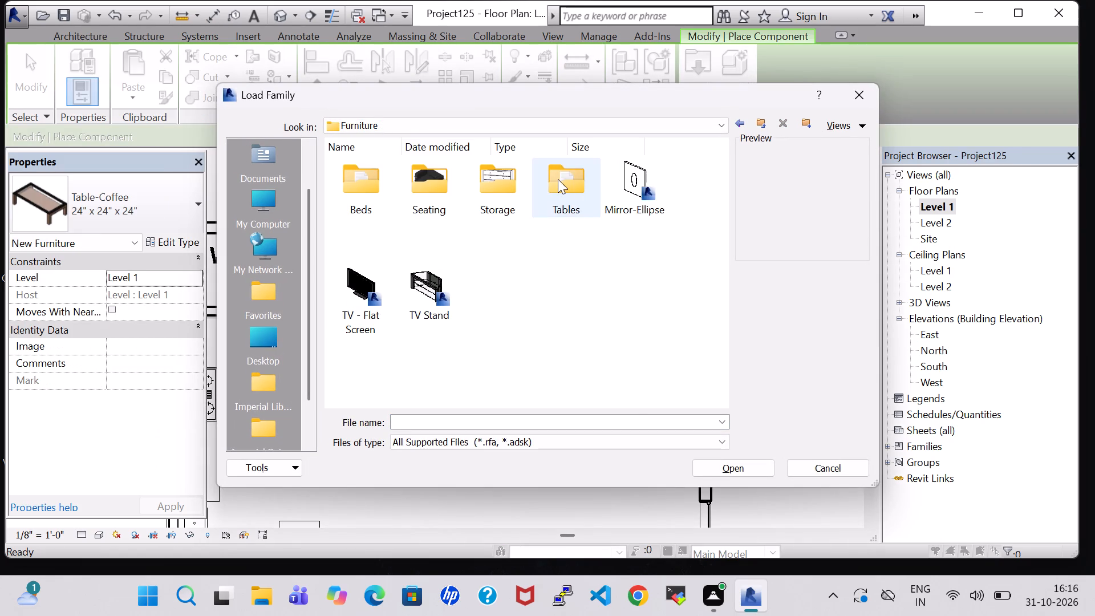
double_click(558, 179)
left_click(501, 275)
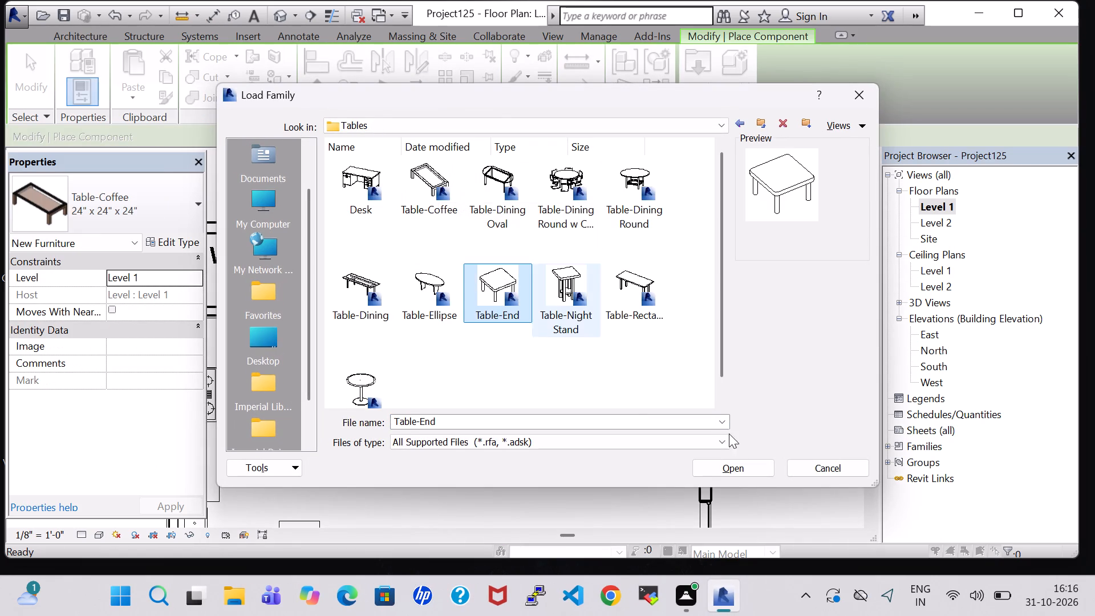
left_click(743, 467)
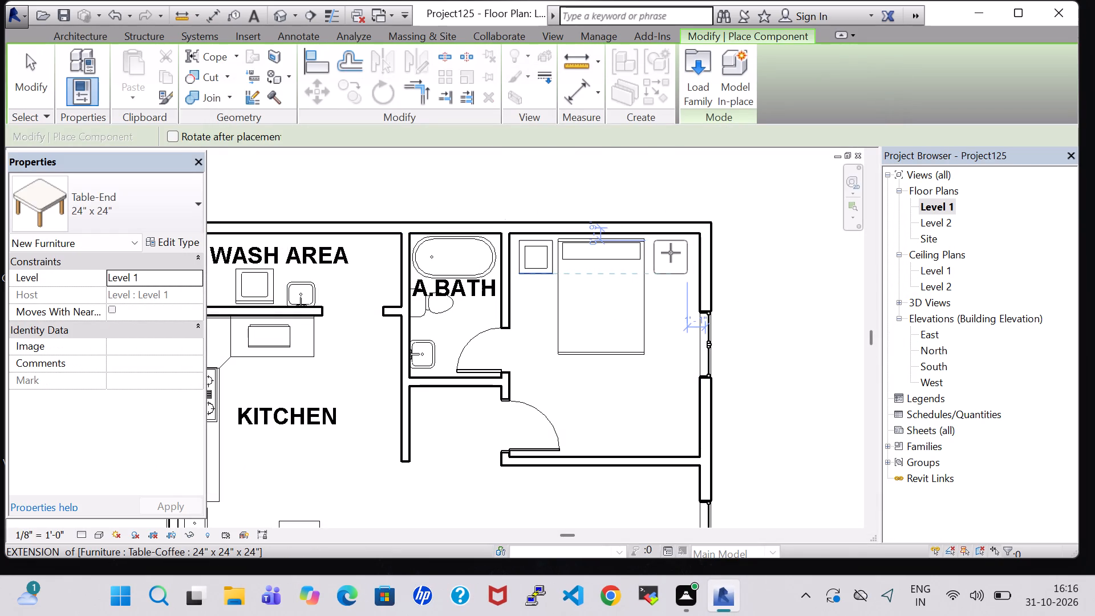
left_click(671, 253)
key("Escape")
key("Escape")
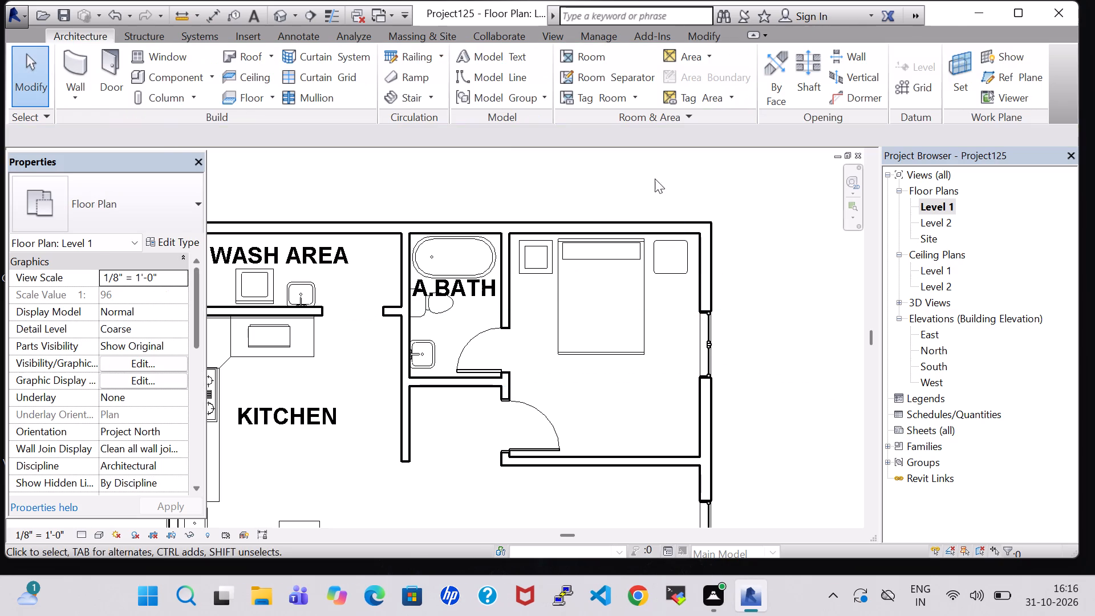
Load the Dresser family and place a 48" x 72" x 24" dresser against the bedroom's south wall, nudged east into the southeast corner.
left_click(184, 76)
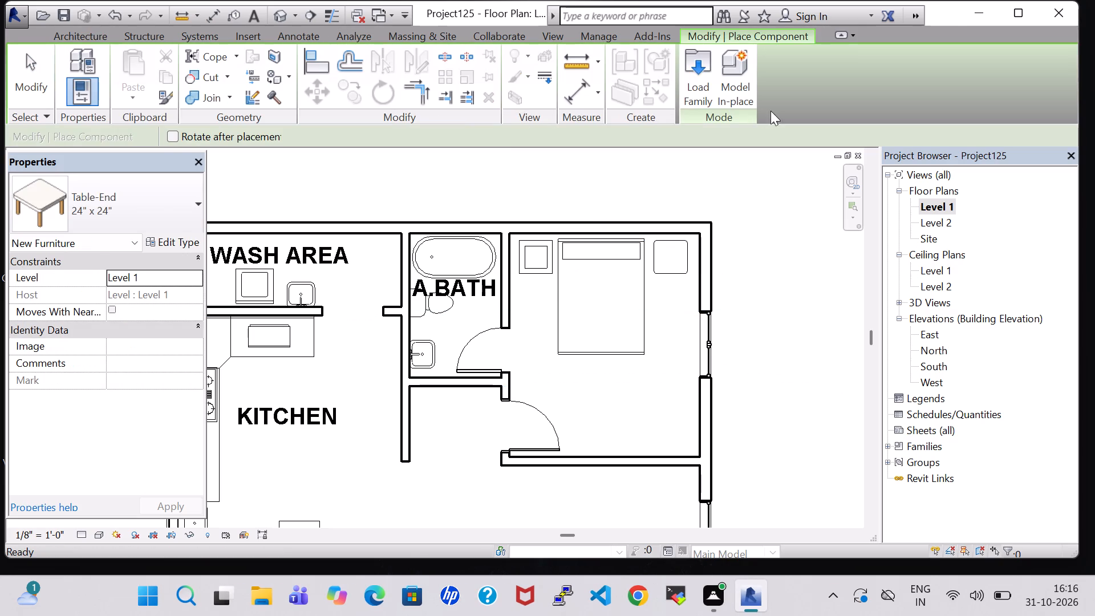
left_click(682, 60)
scroll(644, 372, "down", 1)
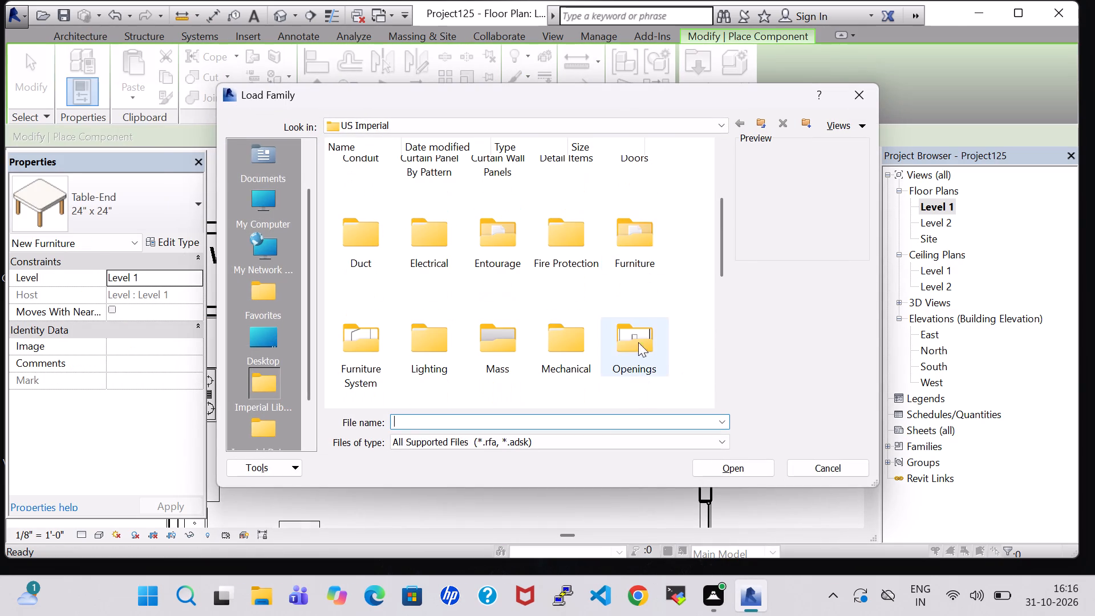
double_click(640, 237)
double_click(500, 187)
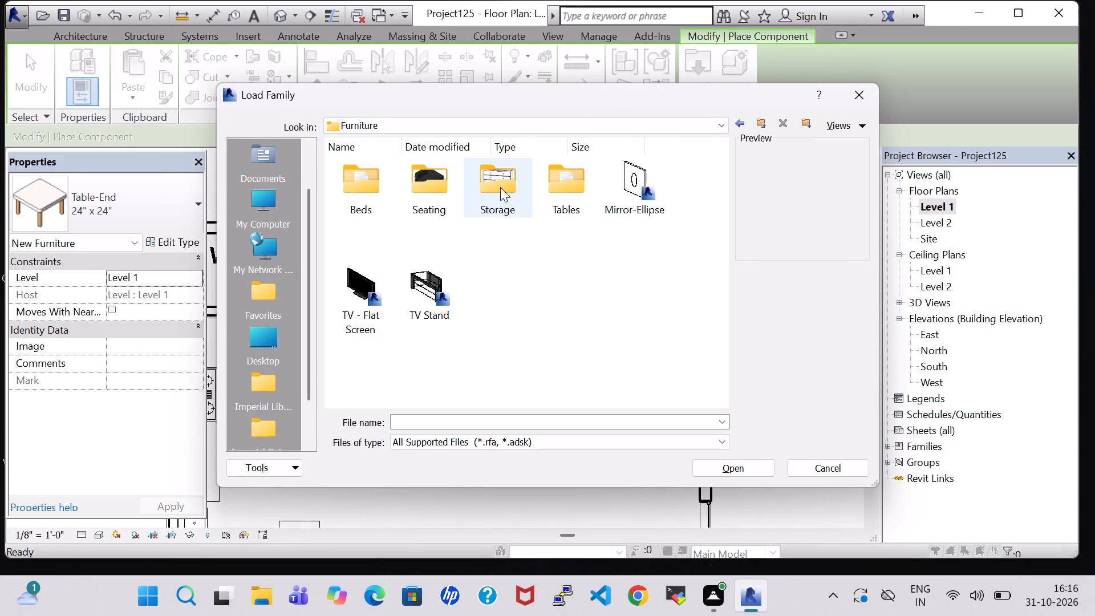
left_click(488, 280)
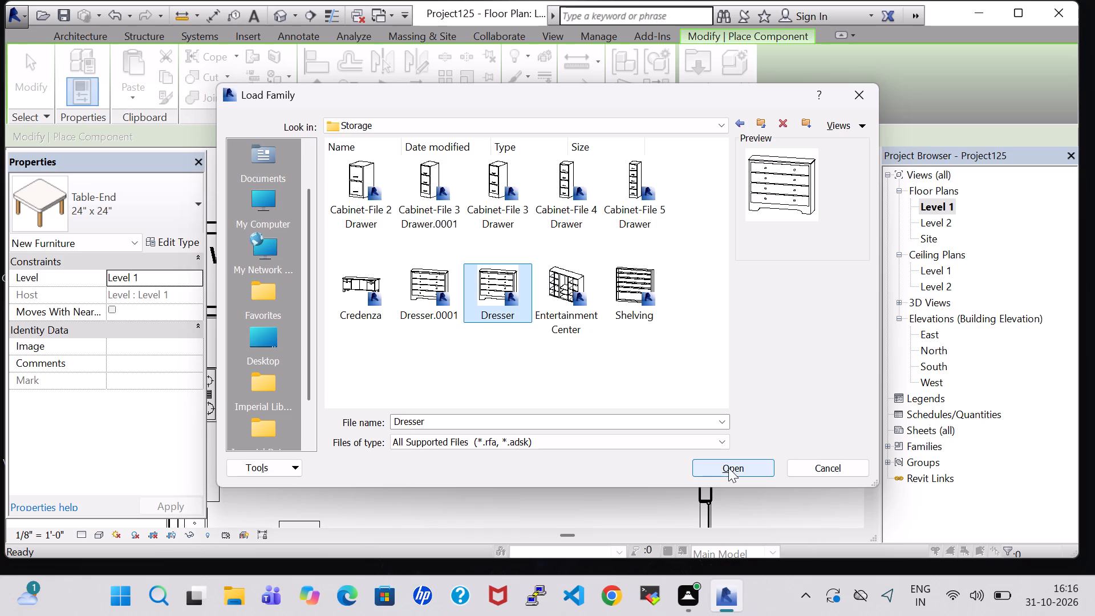
left_click(728, 468)
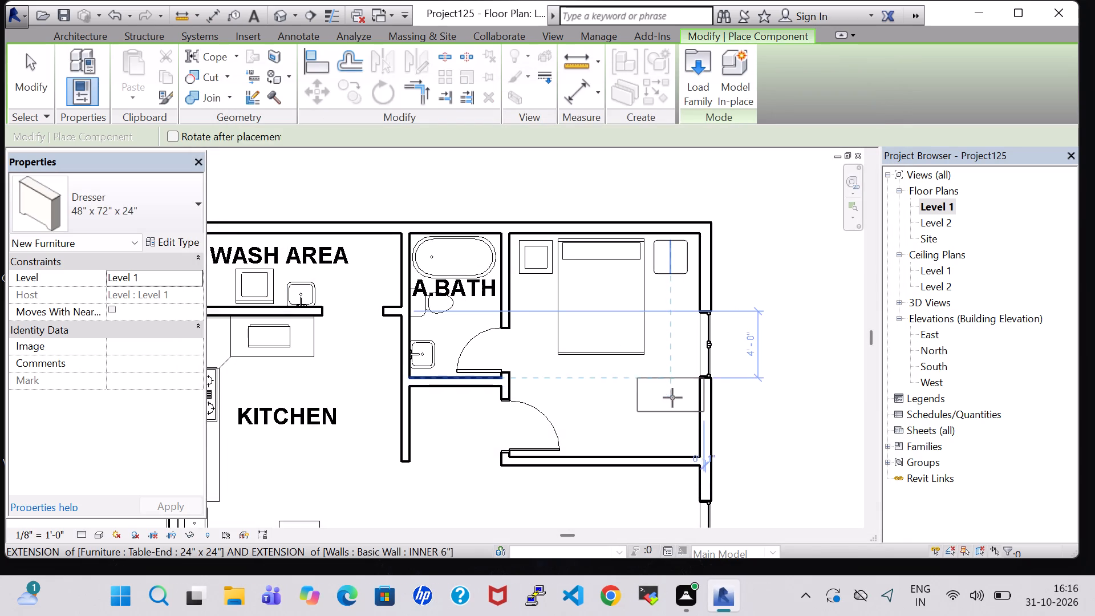
left_click(649, 440)
key("Escape")
key("Escape")
left_click(648, 431)
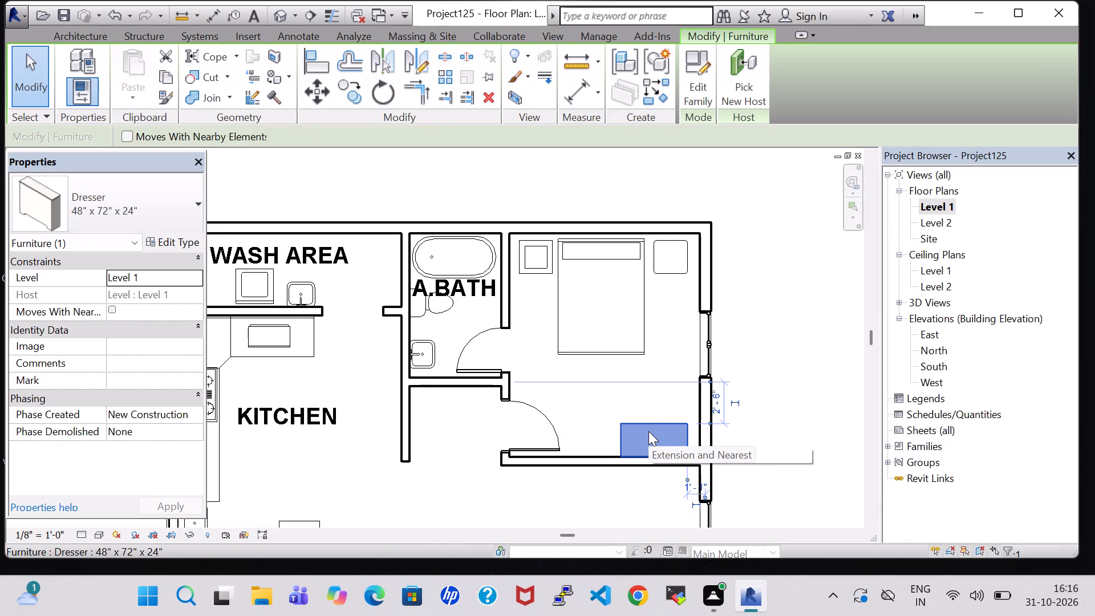
key("Right")
key("Right")
left_click(759, 345)
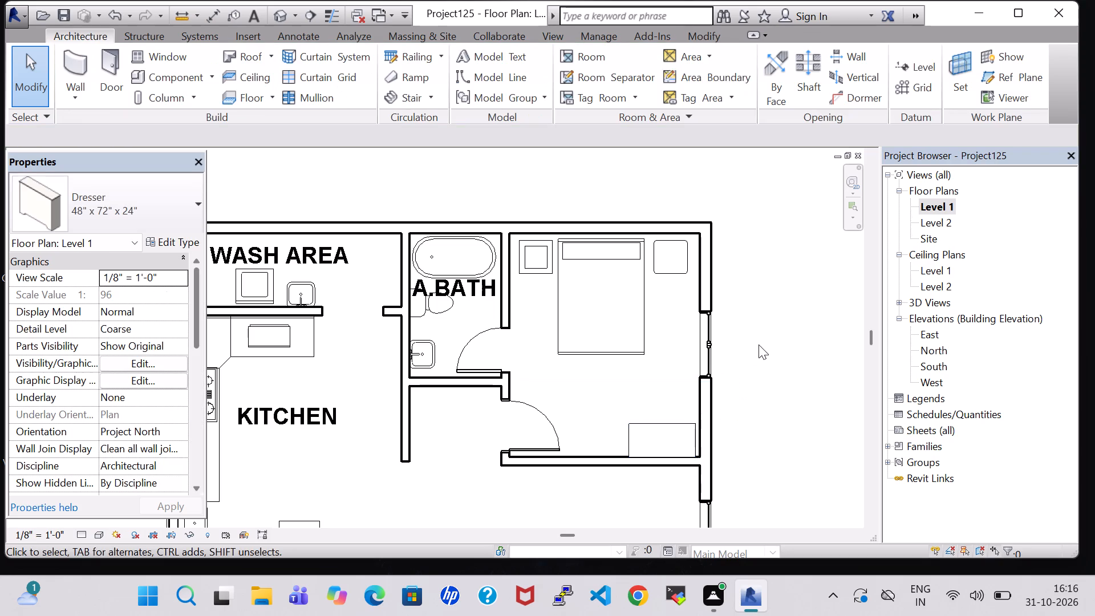
Load the Cabinet-File 2 Drawer family and place a 15" x 18" cabinet against the bedroom's west wall, beside the bathroom door opening.
left_click(165, 87)
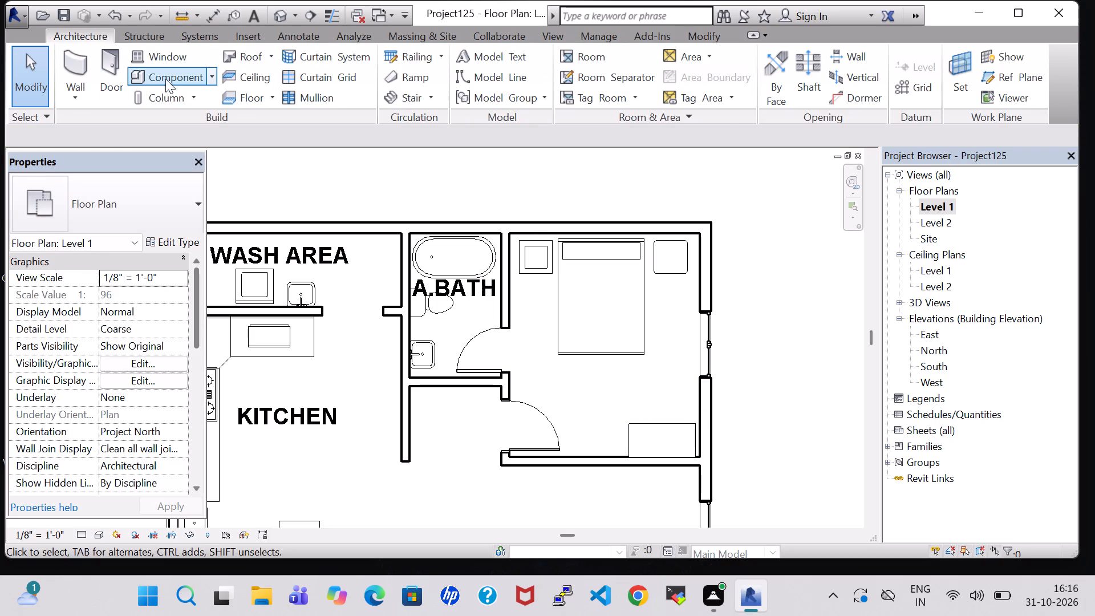
left_click(165, 79)
left_click(700, 67)
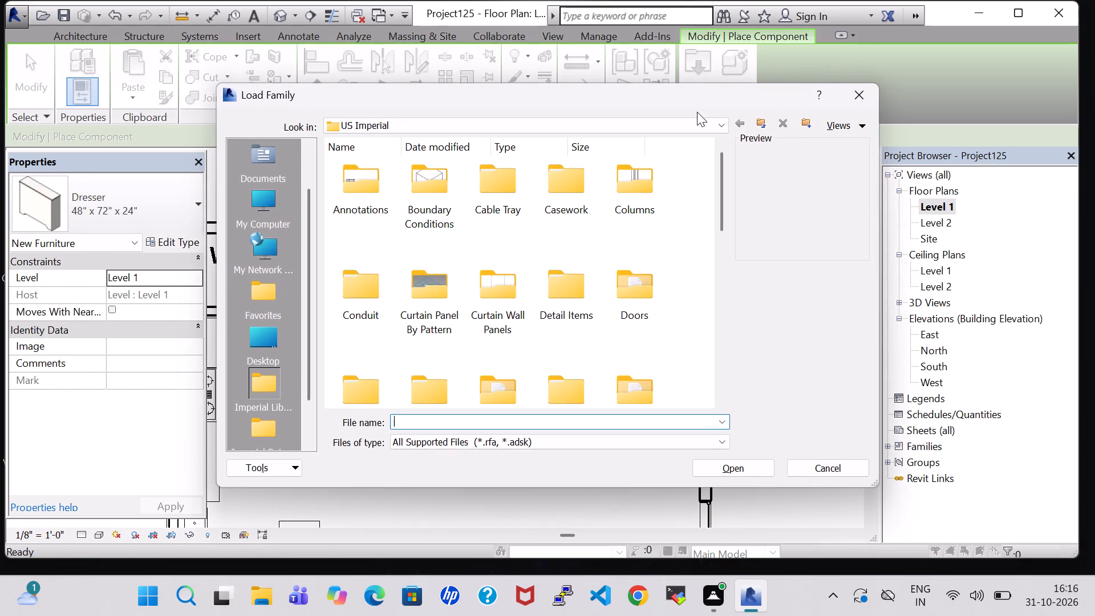
double_click(636, 387)
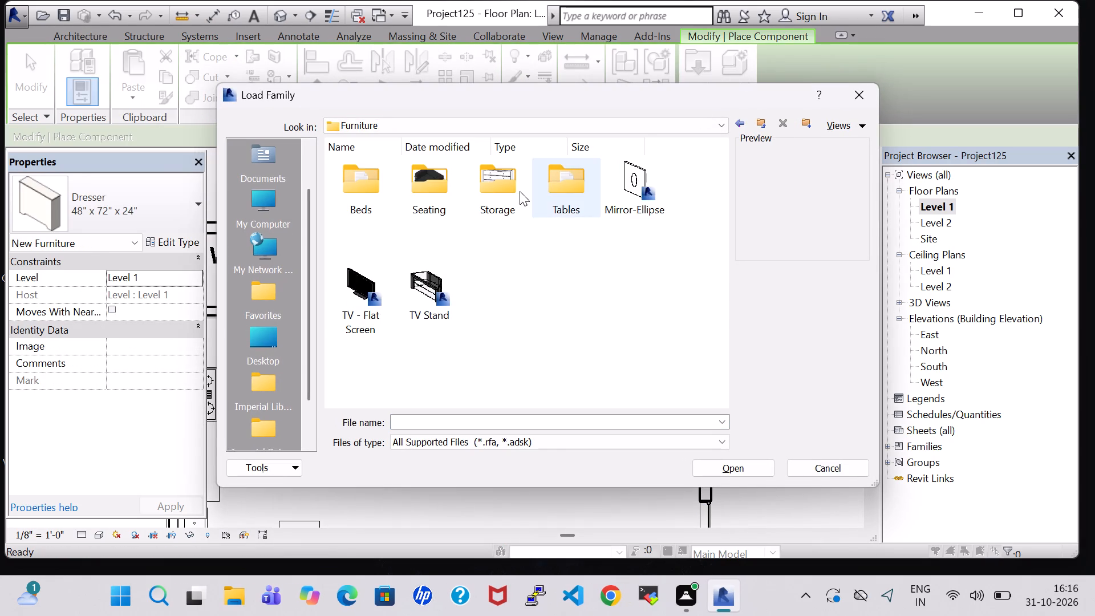
double_click(498, 184)
left_click(375, 172)
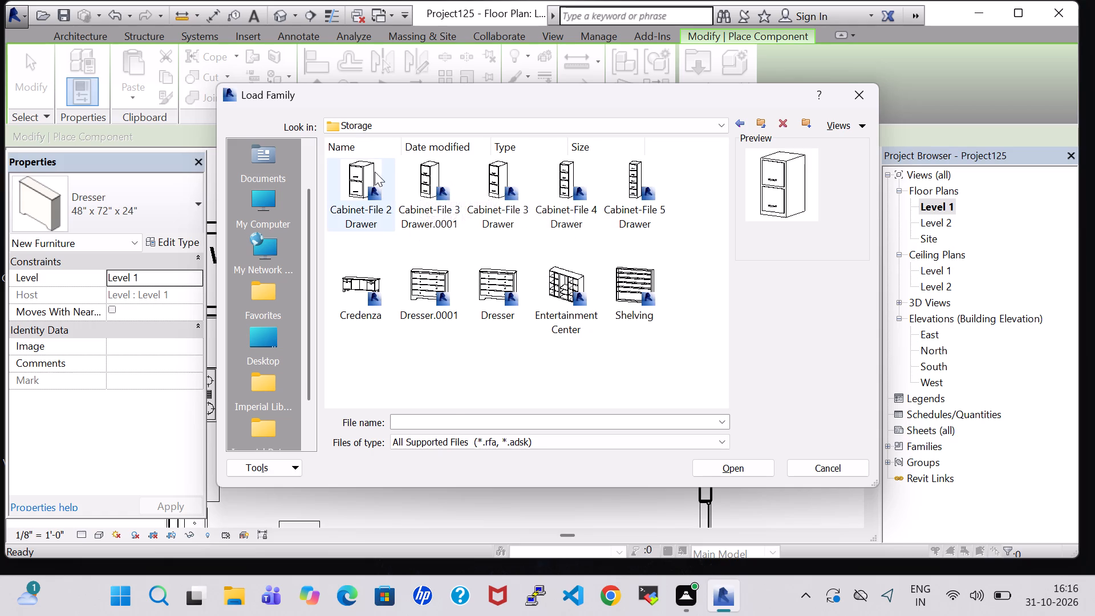
left_click(735, 467)
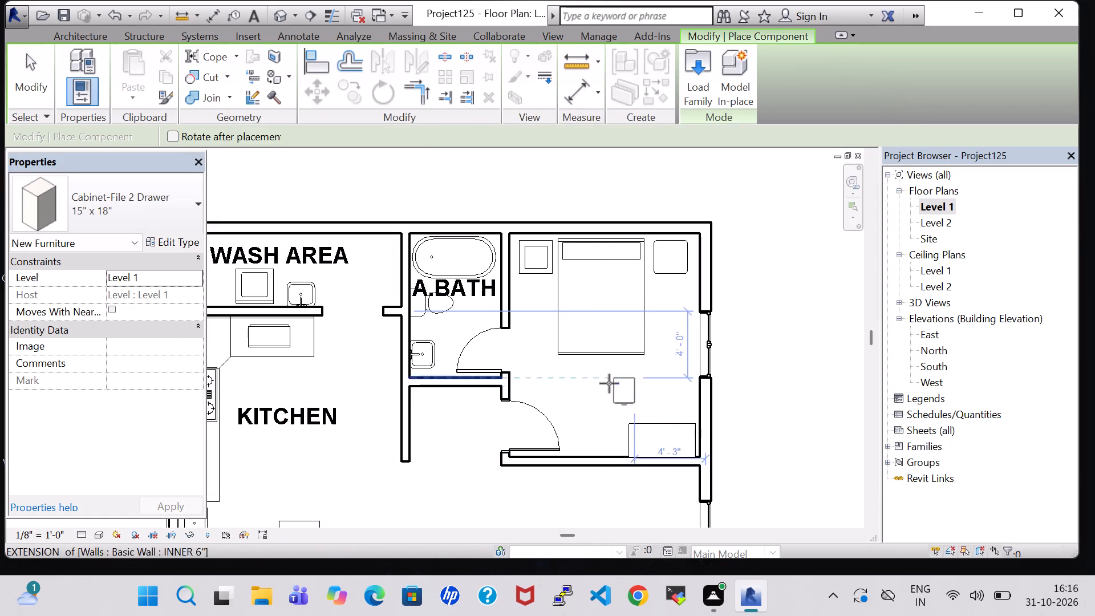
left_click(521, 325)
key("space")
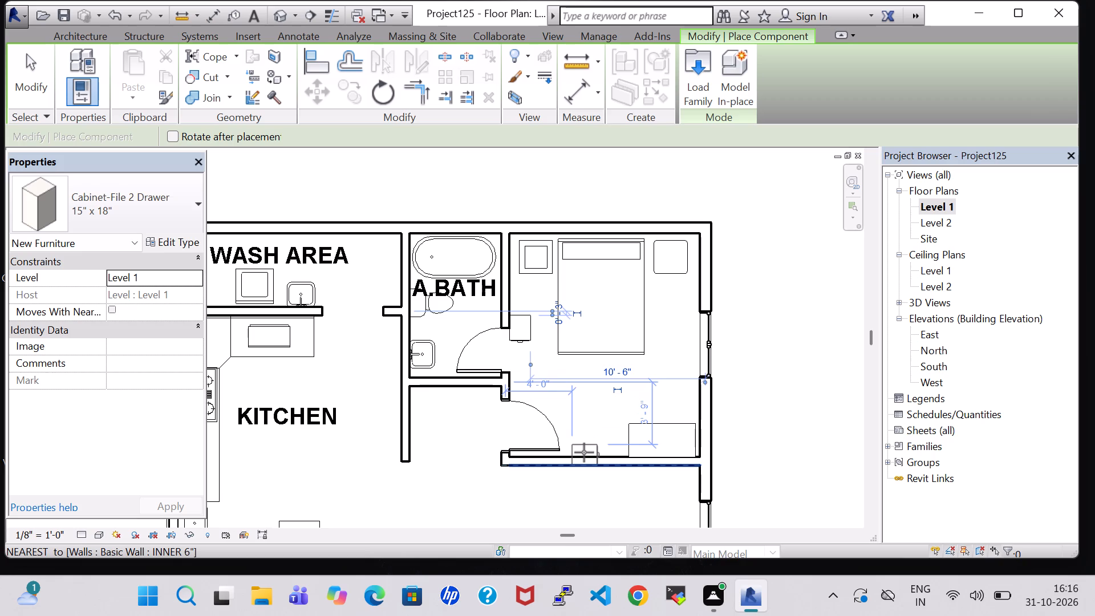
key("Escape")
key("Escape")
Rotate the file cabinet to face east and nudge it clear of the bathroom door, about 4' 1 1/2" from the north wall.
left_click(522, 329)
key("space")
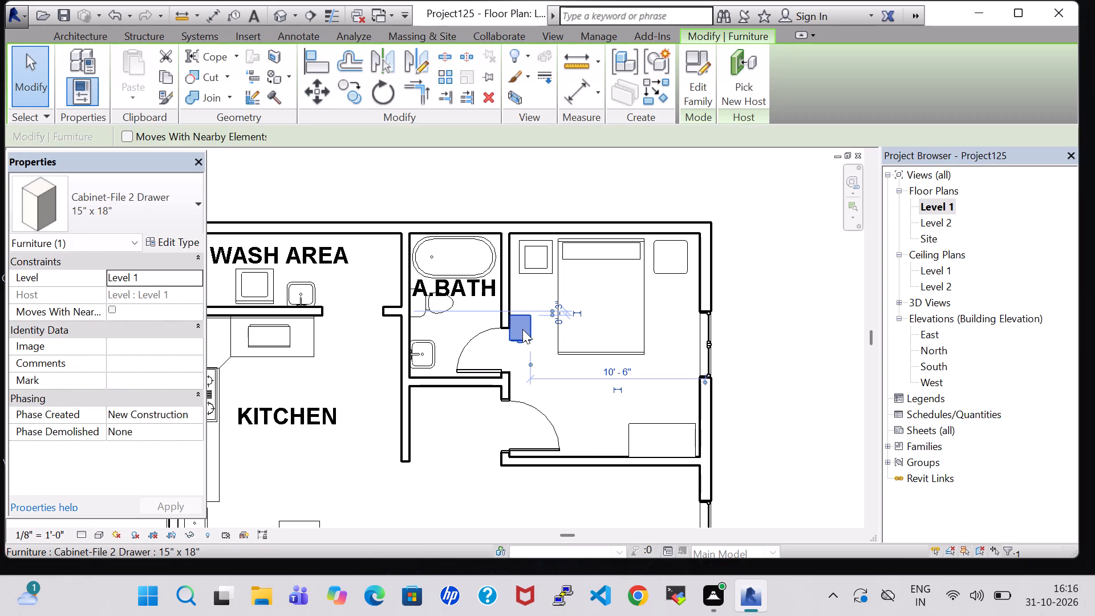
key("Up")
key("Up")
key("Up")
key("Up")
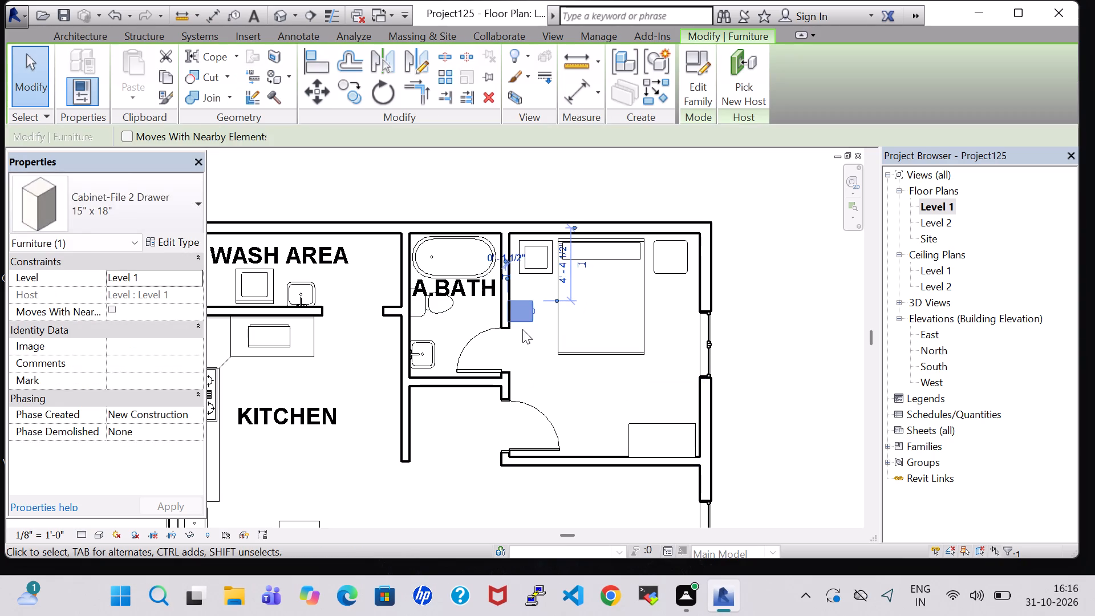
key("Up")
key("Right")
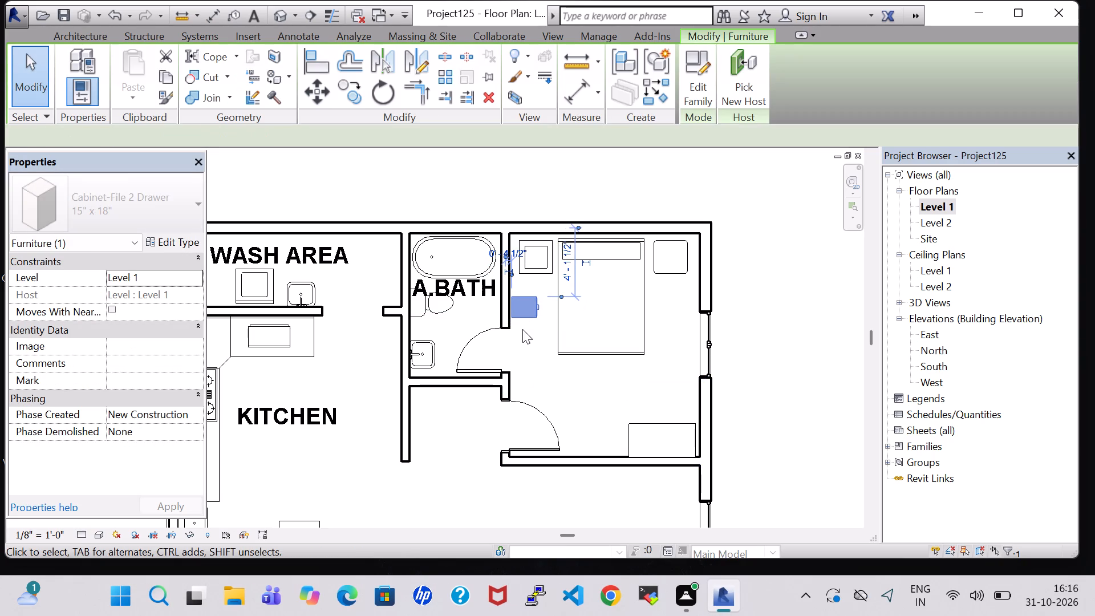
Nudge the bed and the 24" x 24" end table east, toward the bedroom's east wall.
left_click(589, 352)
key("Right")
key("Right")
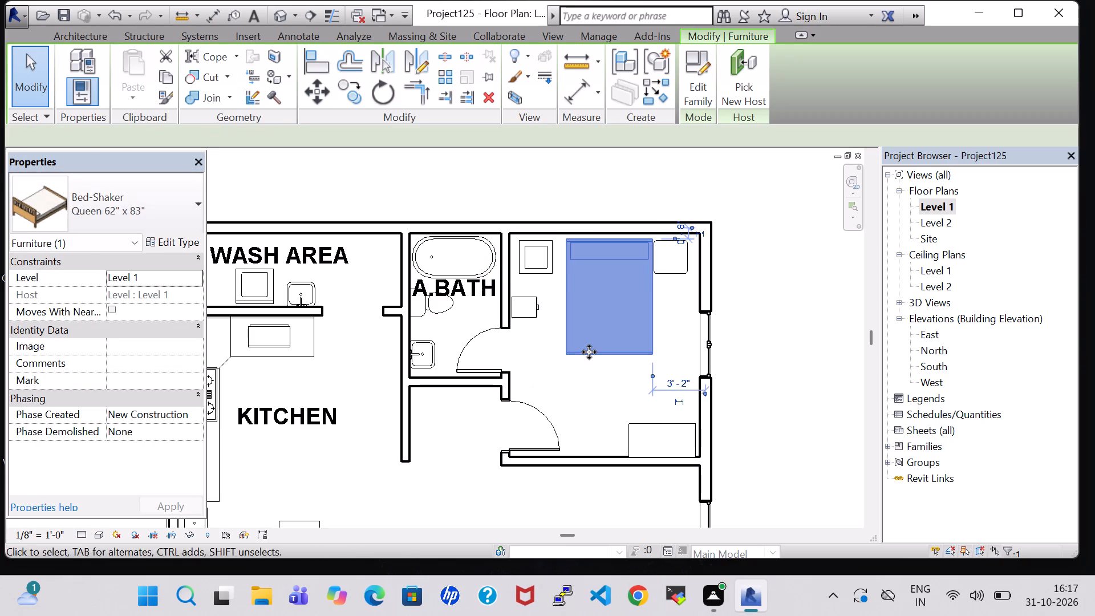
left_click(678, 271)
key("Right")
key("Right")
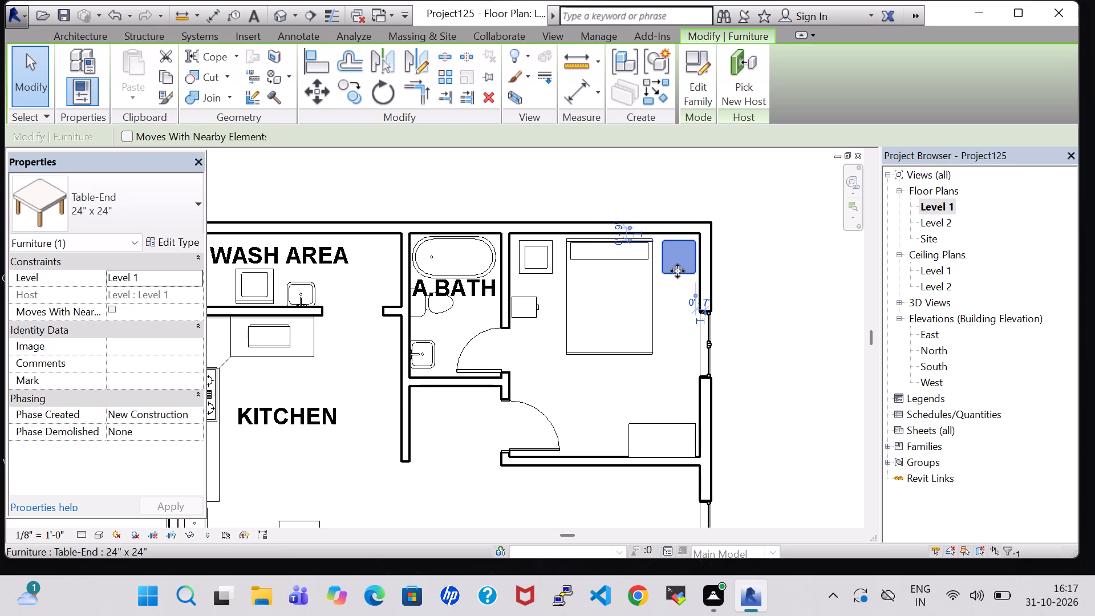
left_click(643, 295)
key("Right")
key("Right")
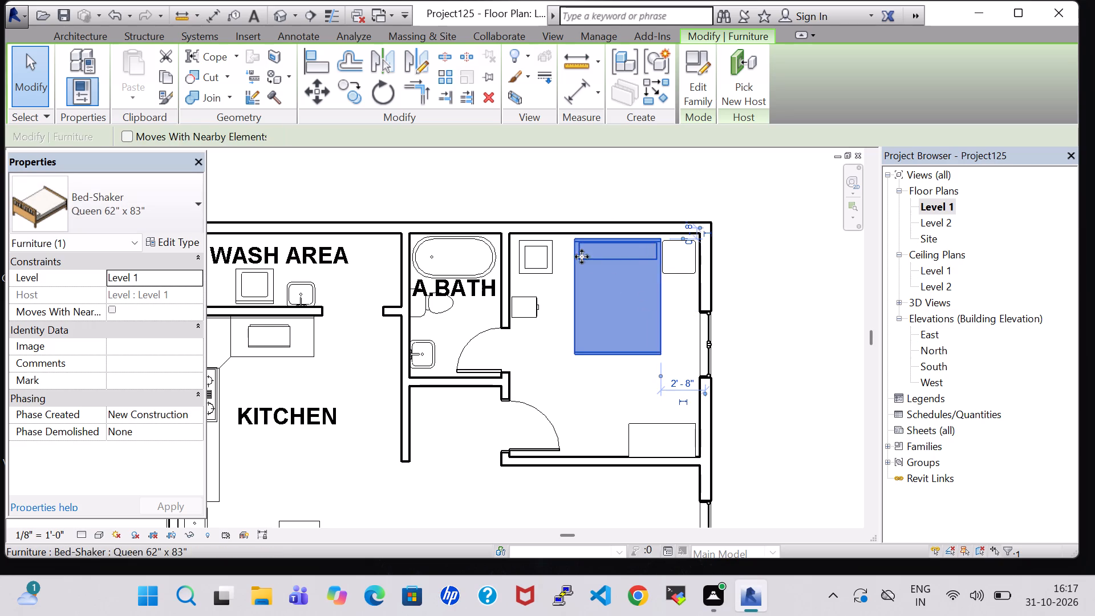
Nudge the coffee table east beside the bed's head and shift the bed slightly west, about 2' 11" from the east wall.
left_click(529, 244)
key("Right")
key("Right")
key("Right")
key("Right")
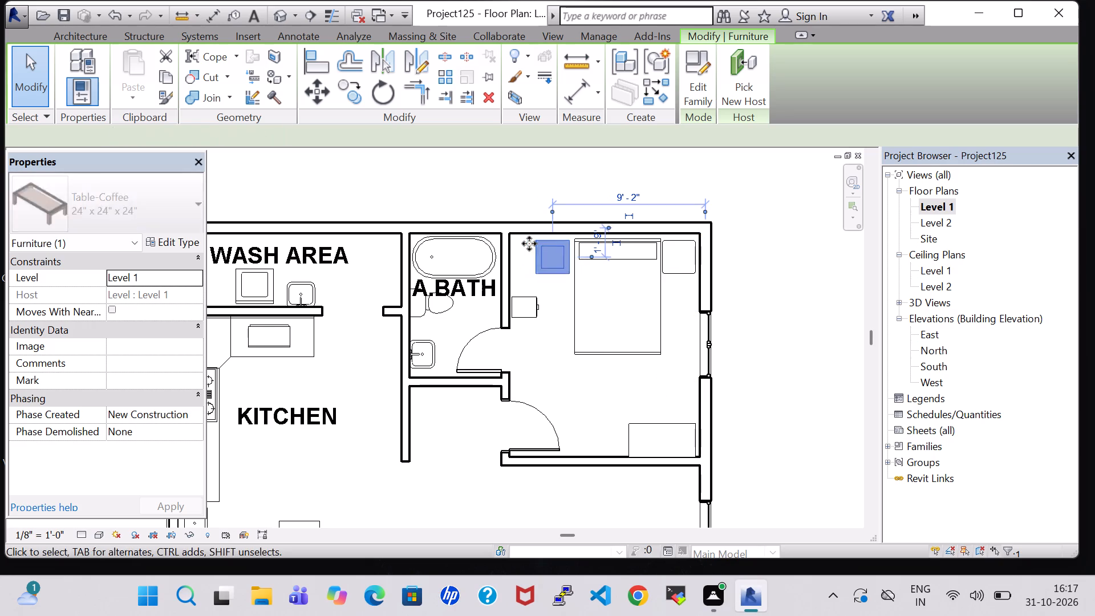
left_click(648, 302)
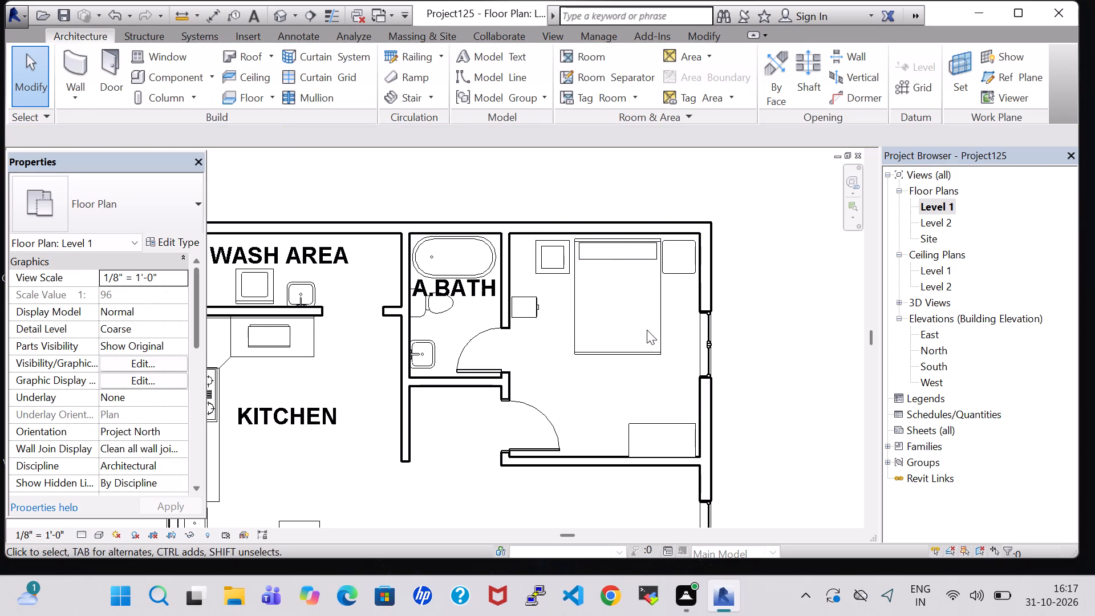
left_click(647, 350)
key("Left")
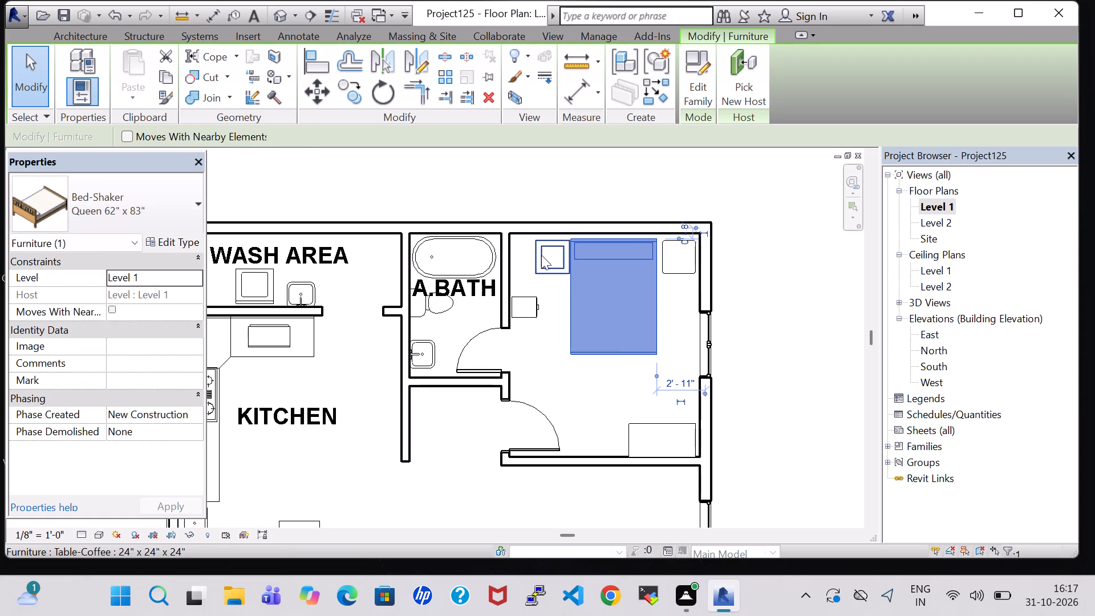
left_click(538, 254)
key("Left")
left_click(548, 313)
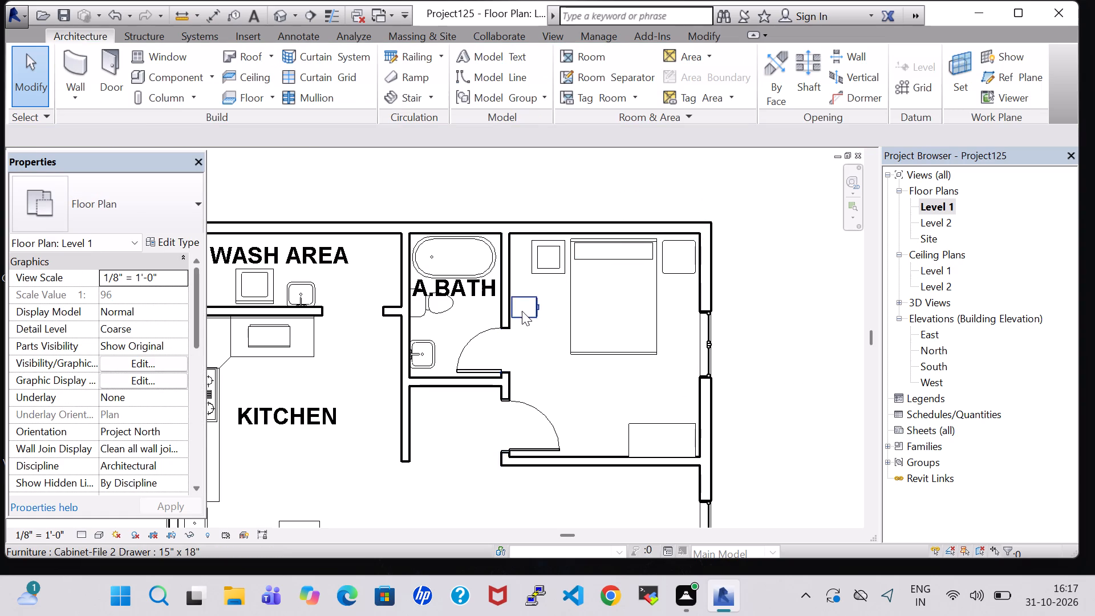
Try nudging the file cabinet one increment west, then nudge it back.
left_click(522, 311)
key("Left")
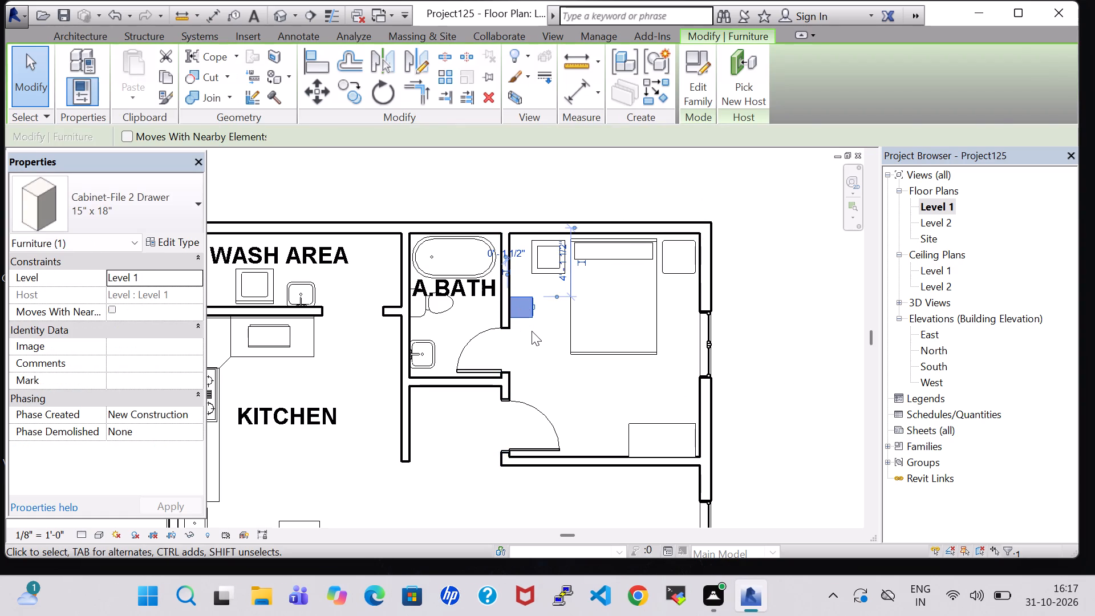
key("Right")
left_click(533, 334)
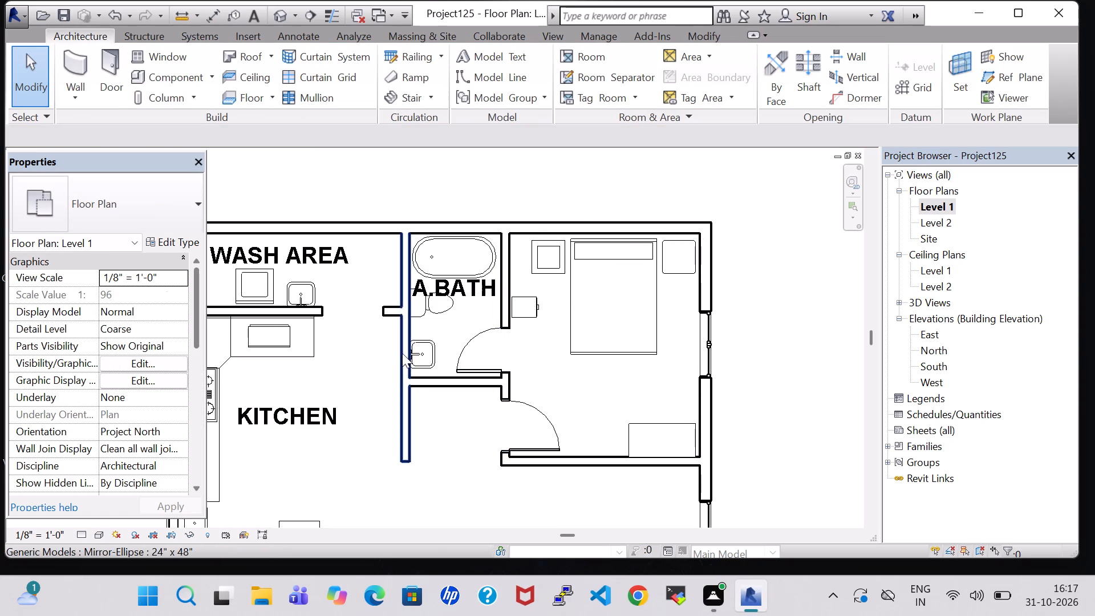
Place another 24" x 48" Mirror-Ellipse like the bathroom's on the bedroom's west wall, behind the file cabinet.
left_click(411, 362)
scroll(411, 360, "up", 2)
right_click(411, 360)
left_click(489, 309)
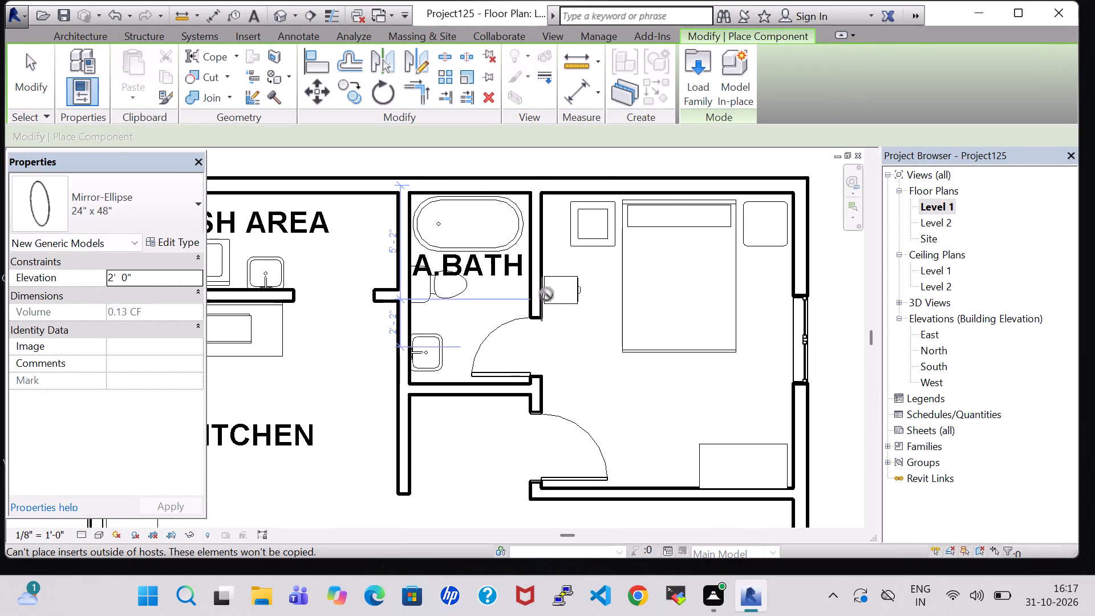
scroll(545, 292, "up", 11)
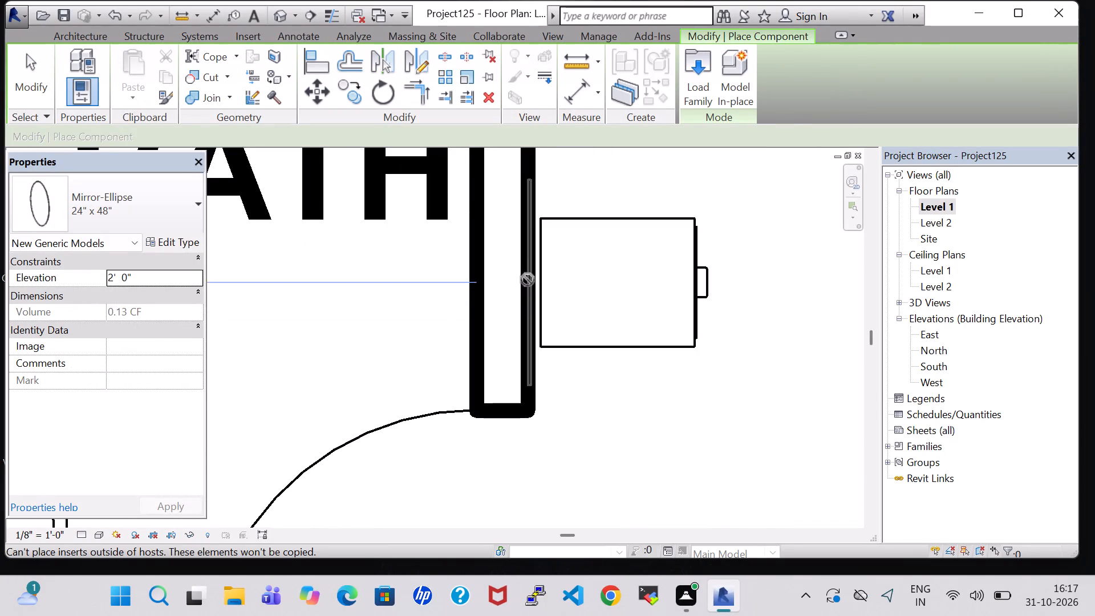
left_click(526, 251)
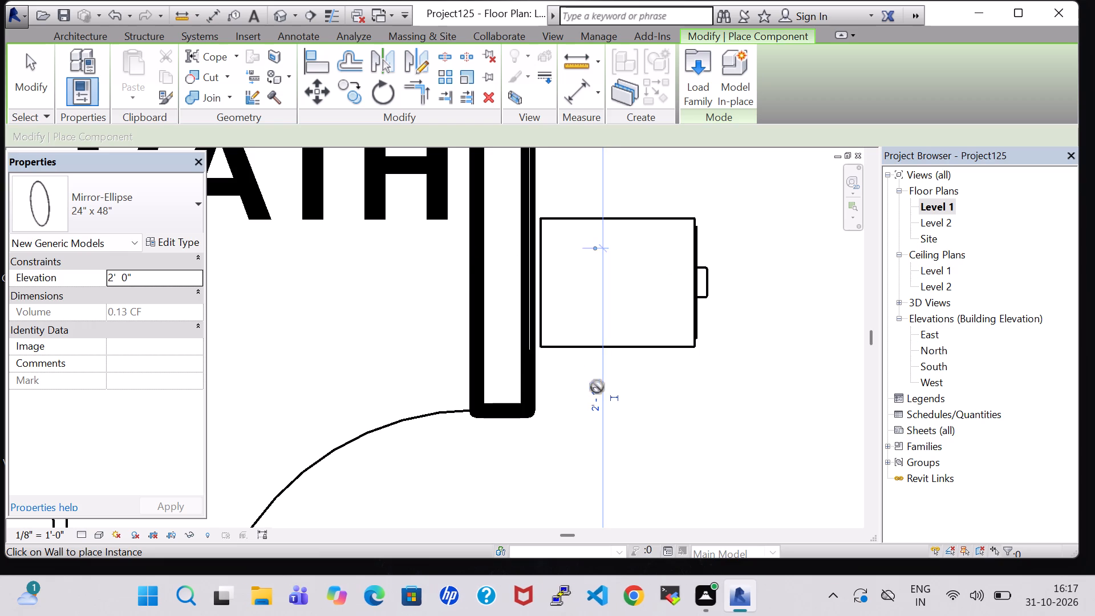
key("Escape")
key("Escape")
Nudge the file cabinet north along the west wall so it sits in front of the new mirror.
left_click(598, 345)
key("Up")
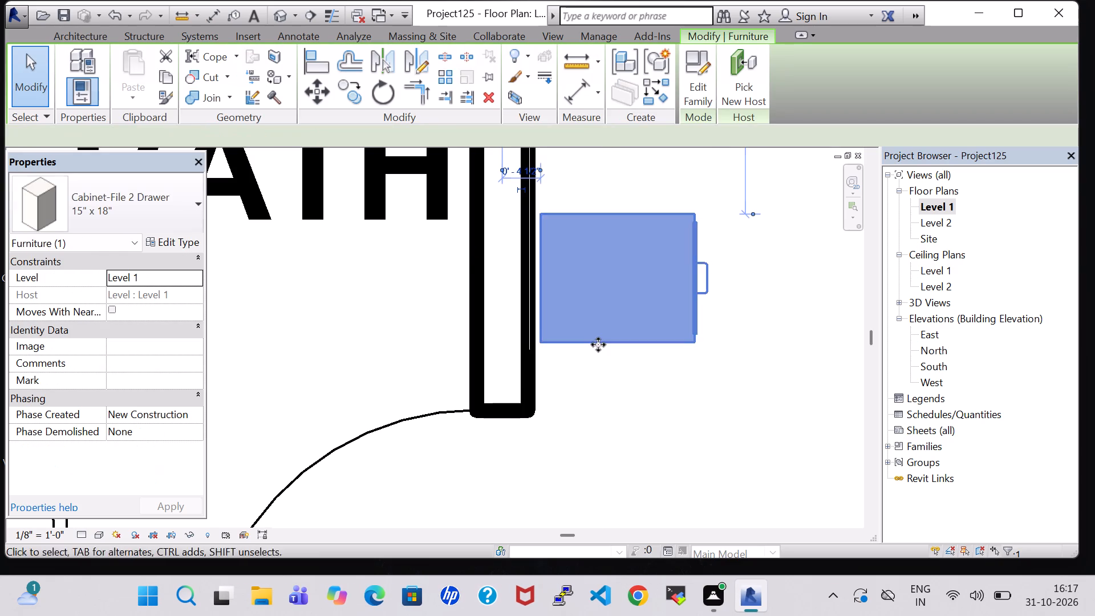
key("Up")
key("Up")
key("Up")
key("Up")
key("Up")
key("Up")
key("Up")
key("Up")
key("Up")
left_click(598, 345)
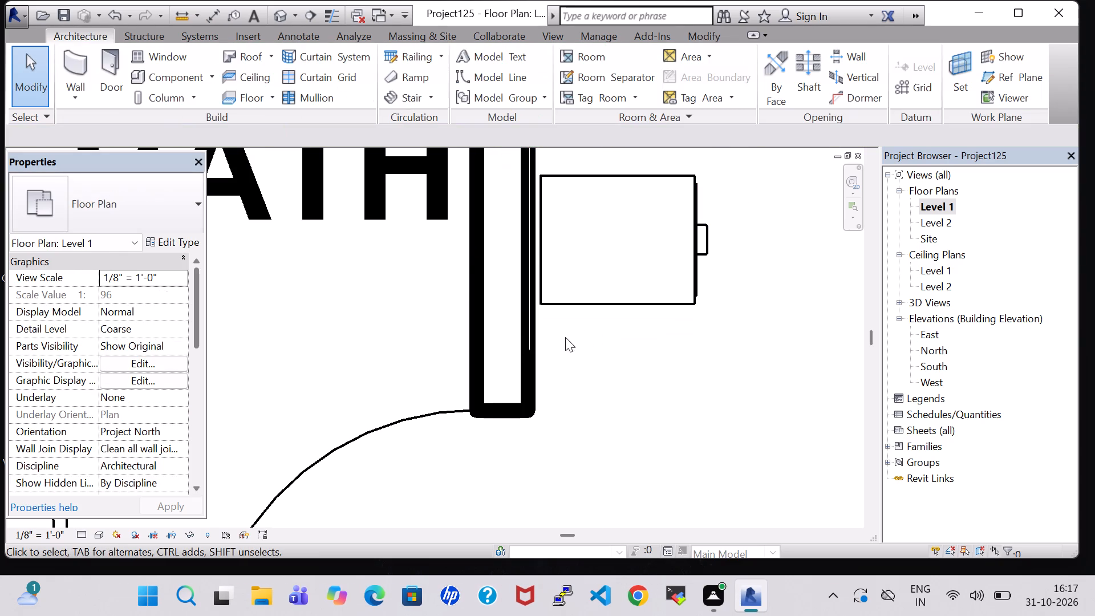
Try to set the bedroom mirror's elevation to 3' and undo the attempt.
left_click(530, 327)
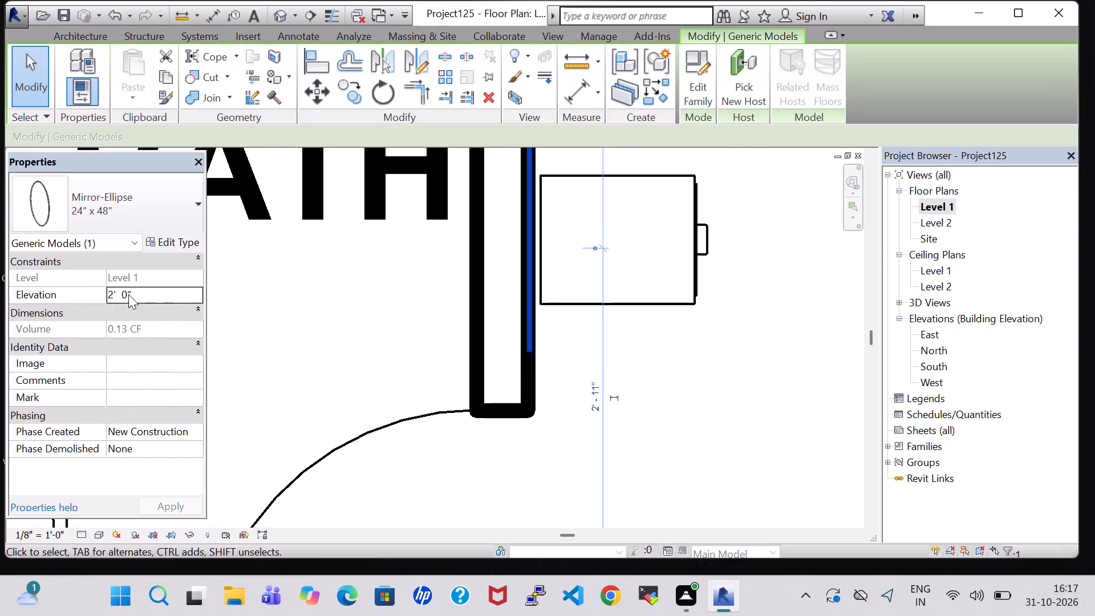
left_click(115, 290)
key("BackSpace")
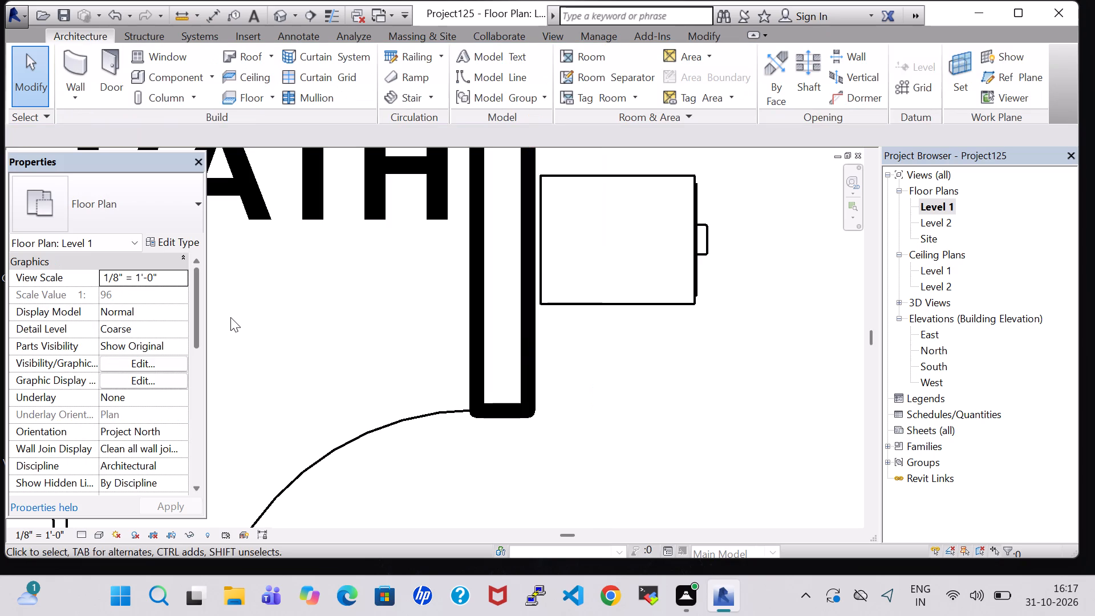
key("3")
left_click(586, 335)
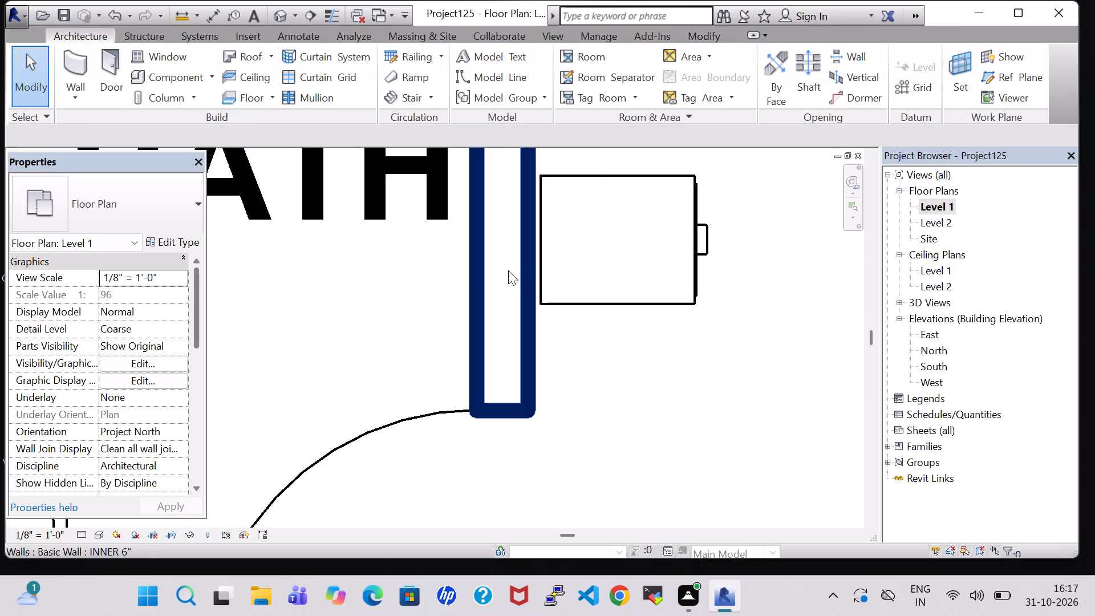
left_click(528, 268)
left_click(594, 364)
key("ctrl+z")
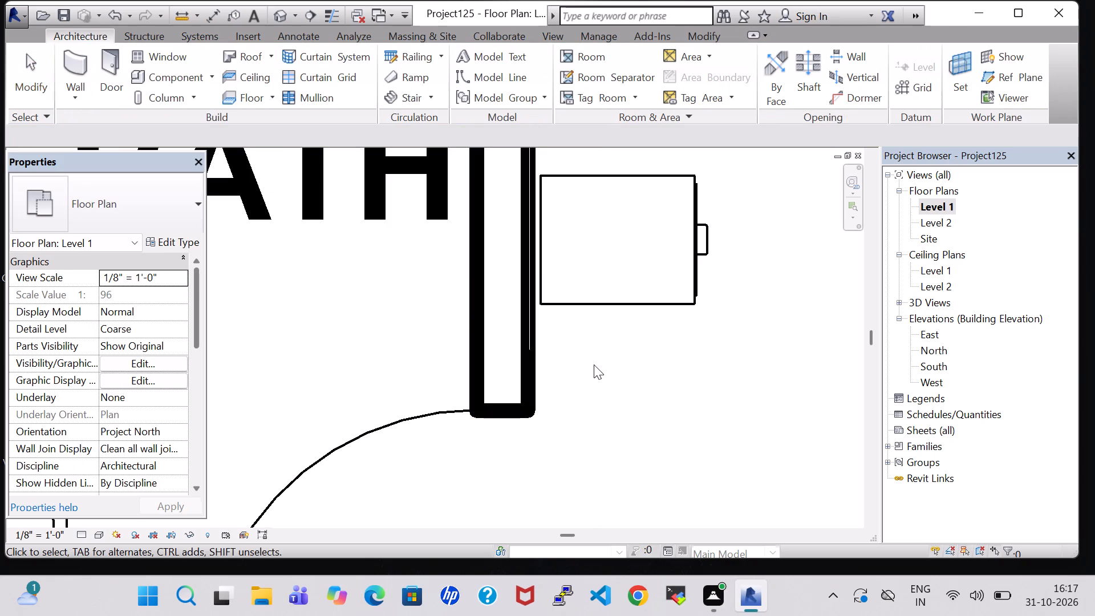
Set the bedroom mirror's elevation to 3' 0" and apply it.
left_click(530, 312)
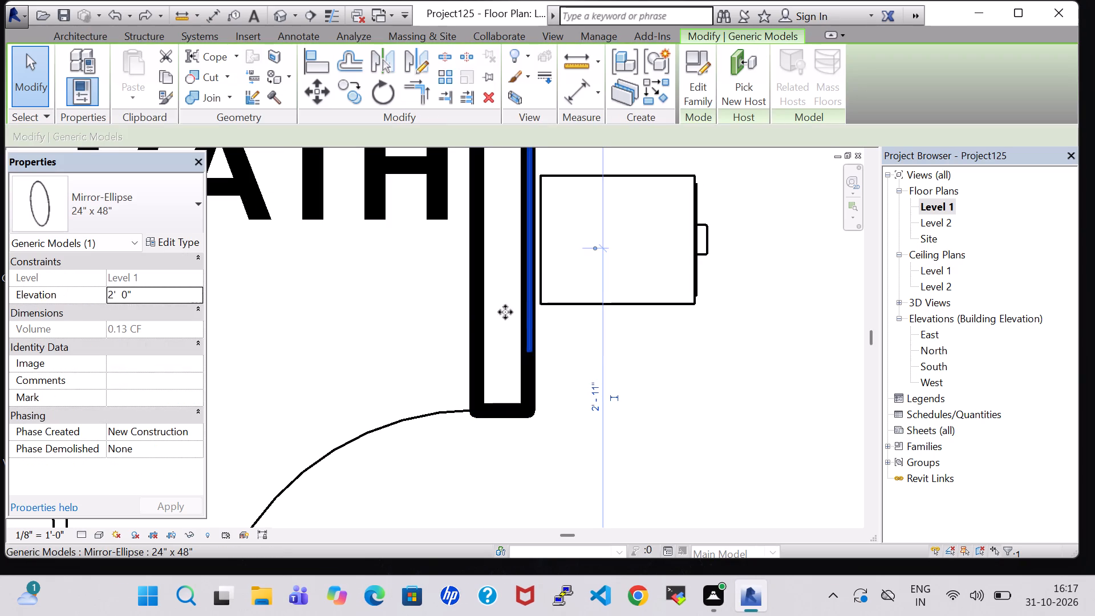
left_click(115, 293)
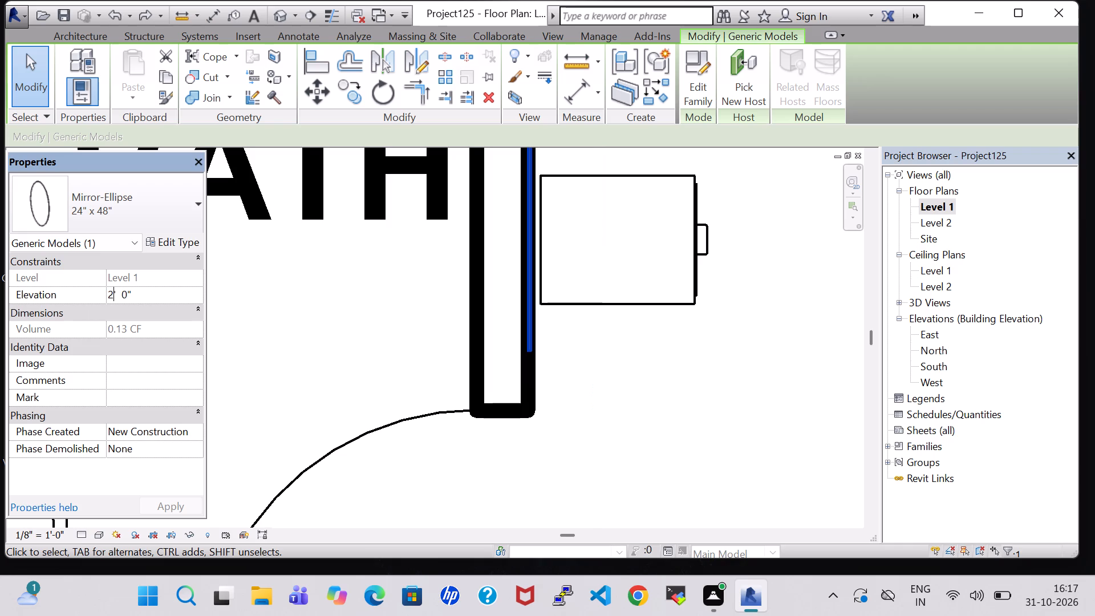
key("BackSpace")
key("3")
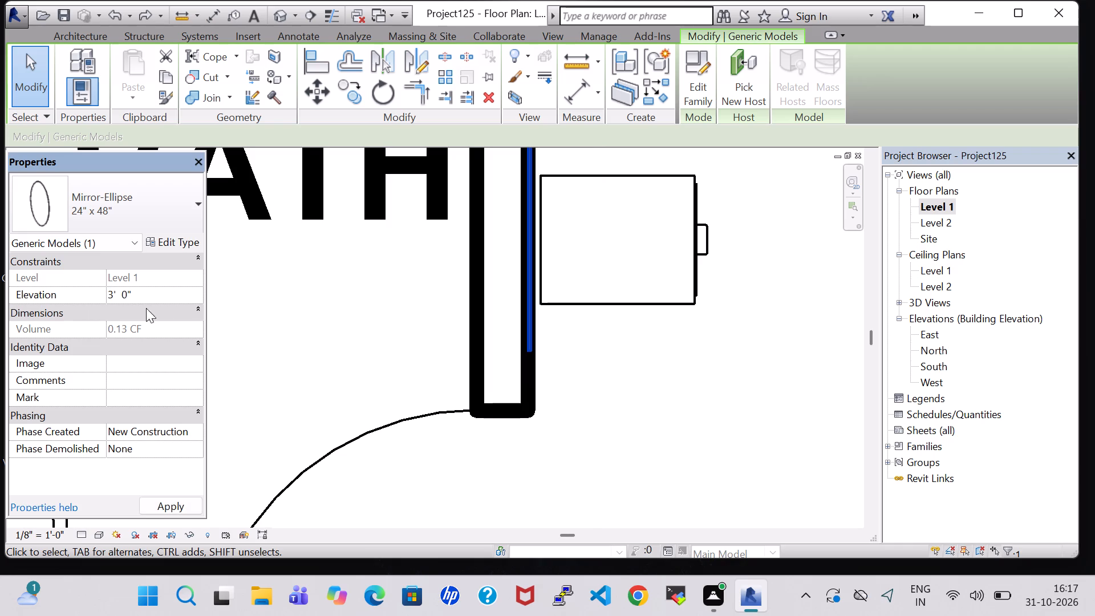
left_click(165, 506)
left_click(723, 370)
Rotate the dresser 180° in the 3D view so its drawers face the room, and return to the Level 1 floor plan.
scroll(721, 370, "down", 1)
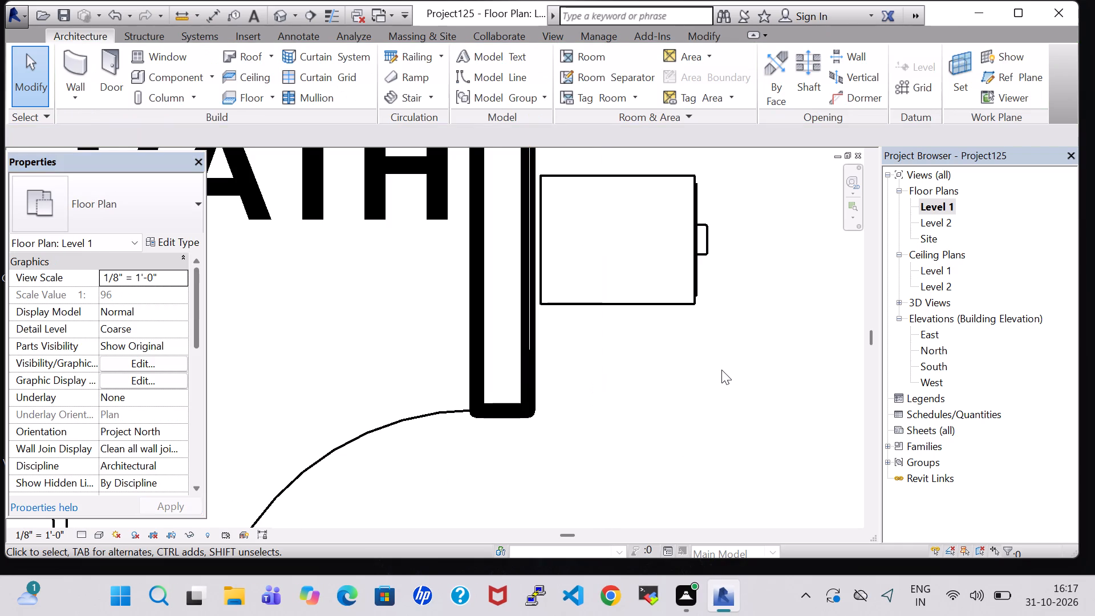
scroll(721, 370, "down", 10)
middle_click_drag(721, 370, 562, 370)
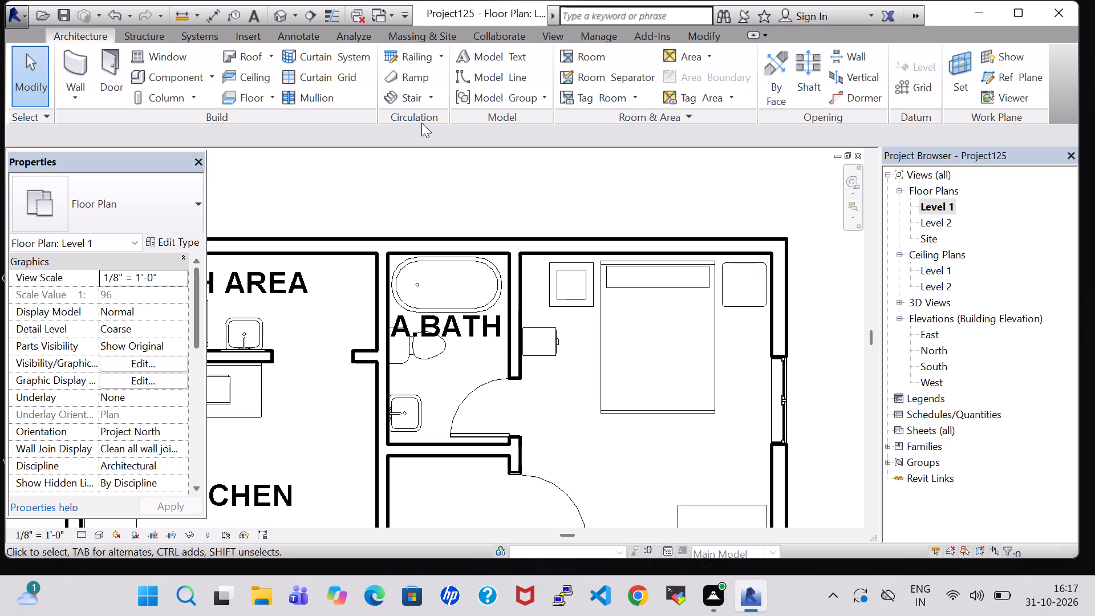
left_click(274, 19)
scroll(544, 411, "down", 5)
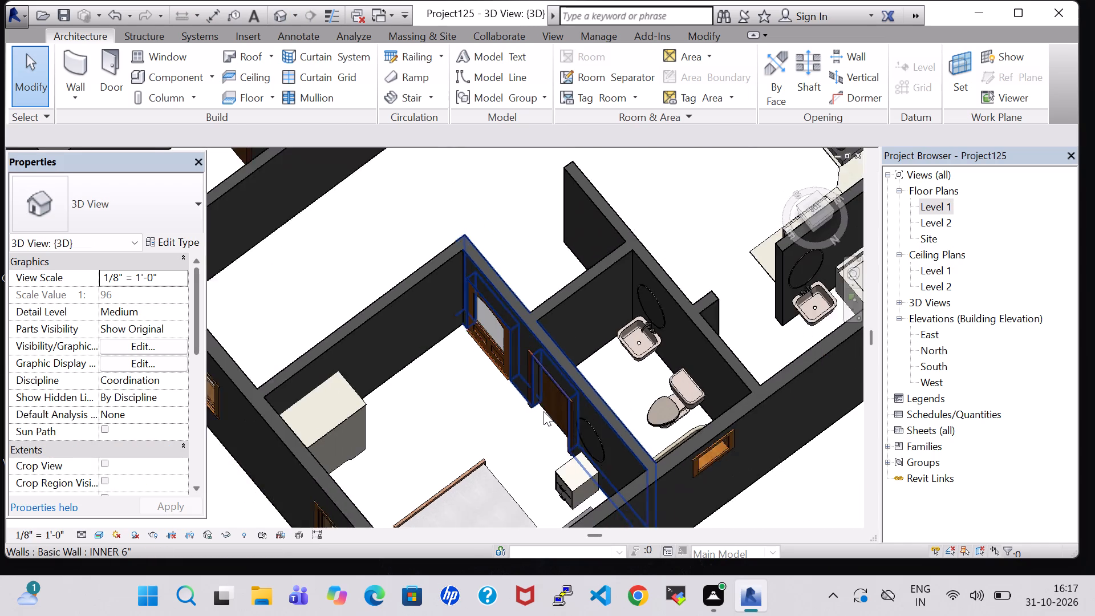
left_click(391, 404)
key("space")
key("space")
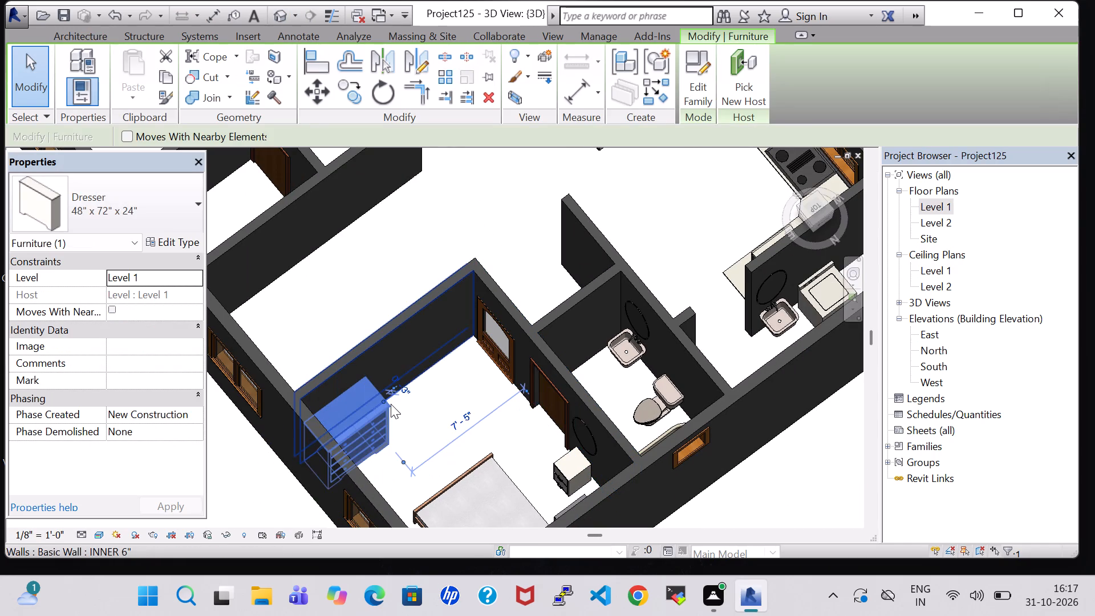
left_click(451, 402)
middle_click_drag(457, 375, 438, 410)
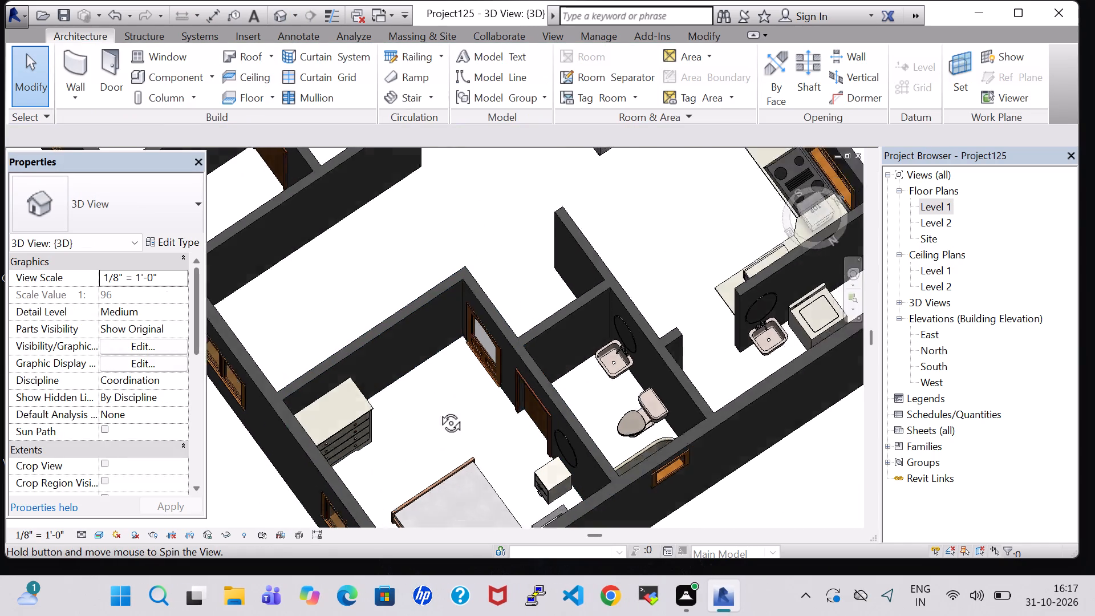
middle_click_drag(438, 410, 382, 392)
double_click(939, 203)
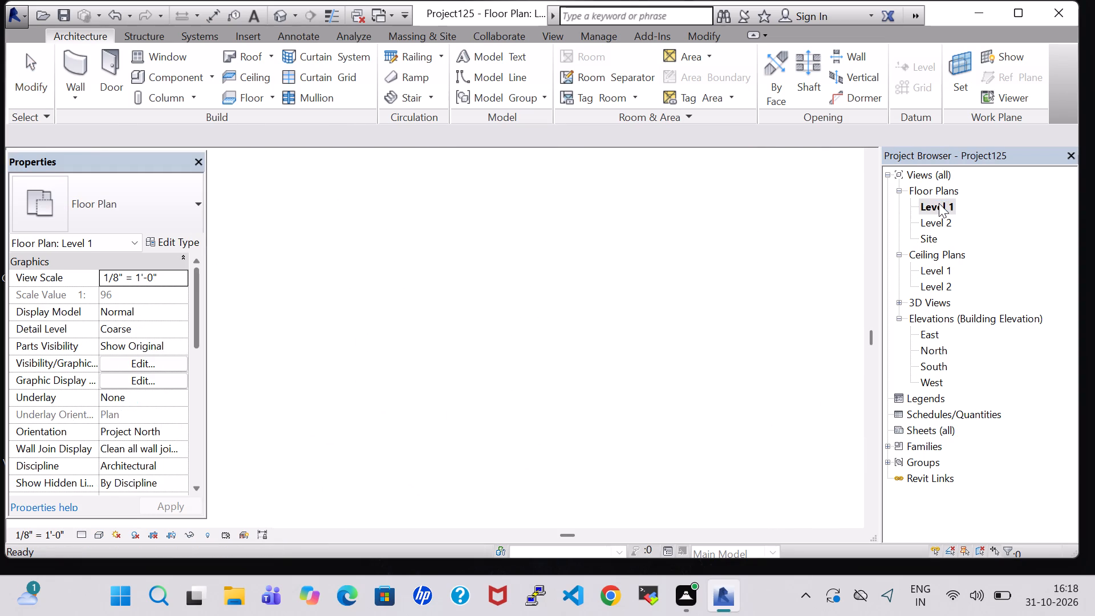
Load the TV - Flat Screen family and place a 32" TV, turned 180°, against the bedroom's south wall, west of the dresser.
scroll(756, 279, "down", 1)
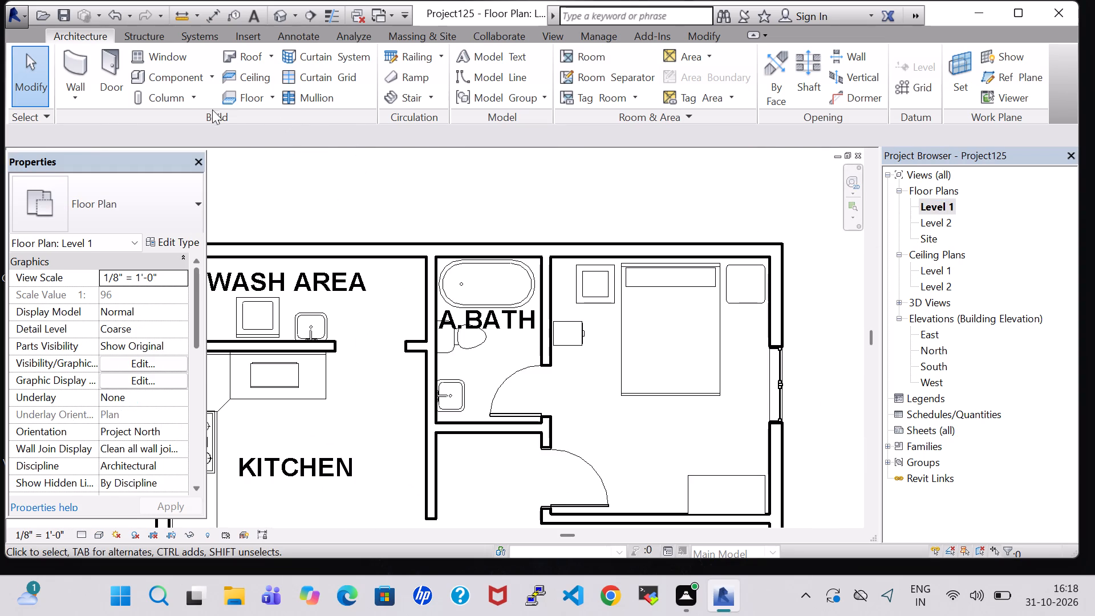
left_click(157, 77)
left_click(688, 73)
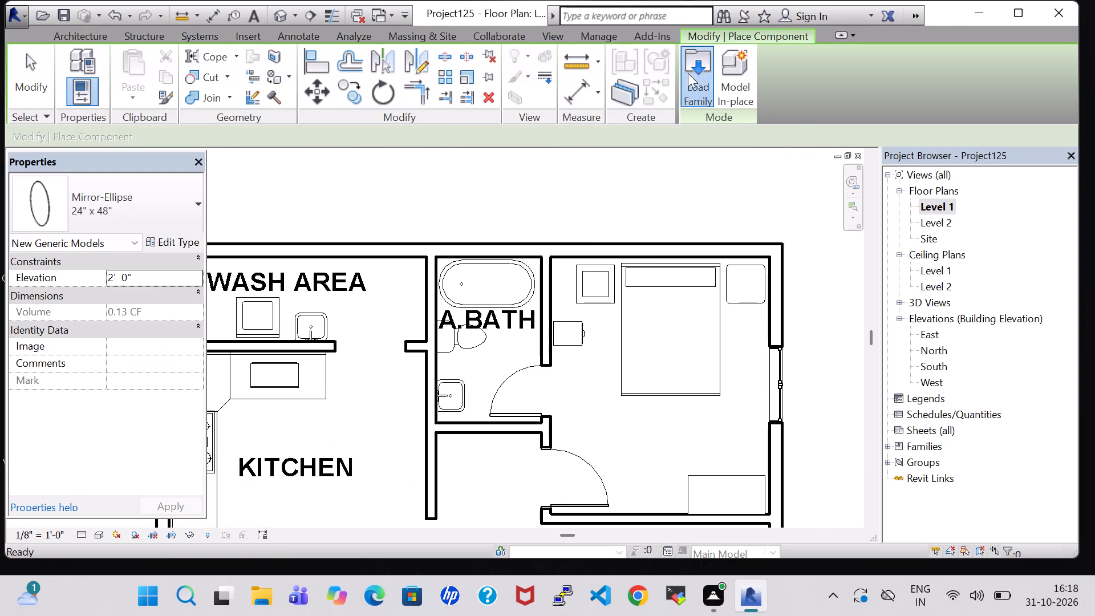
left_click(616, 370)
scroll(628, 377, "down", 2)
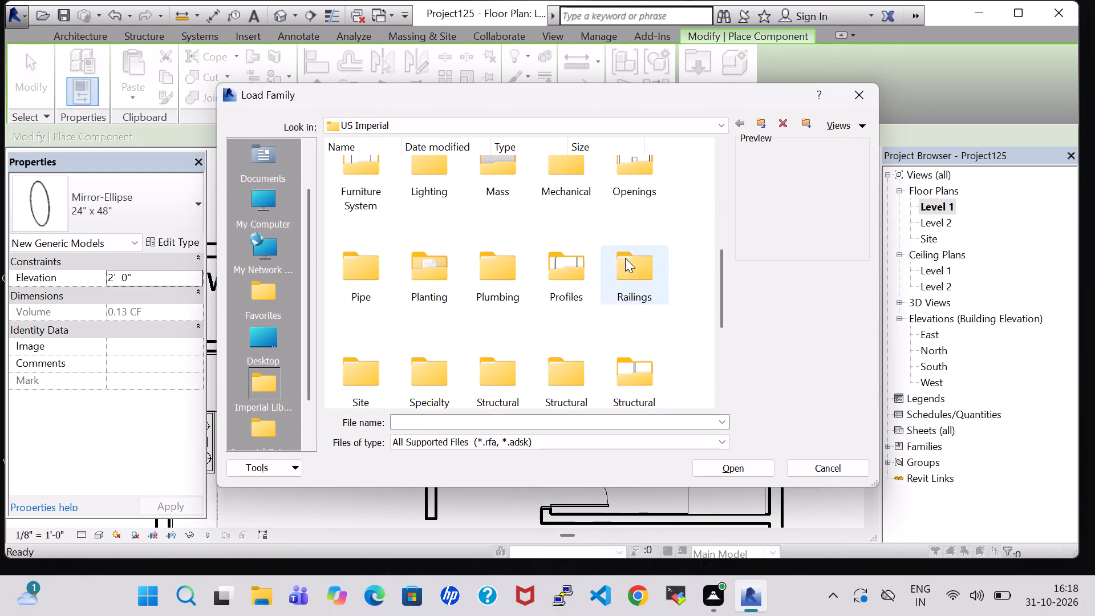
scroll(626, 198, "up", 1)
double_click(622, 225)
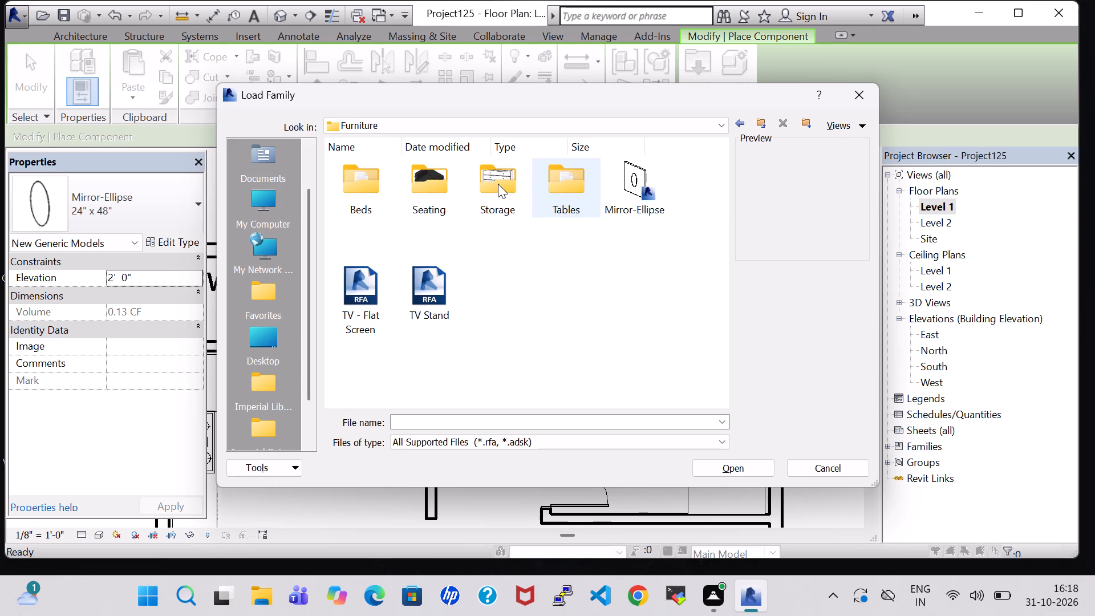
left_click(357, 267)
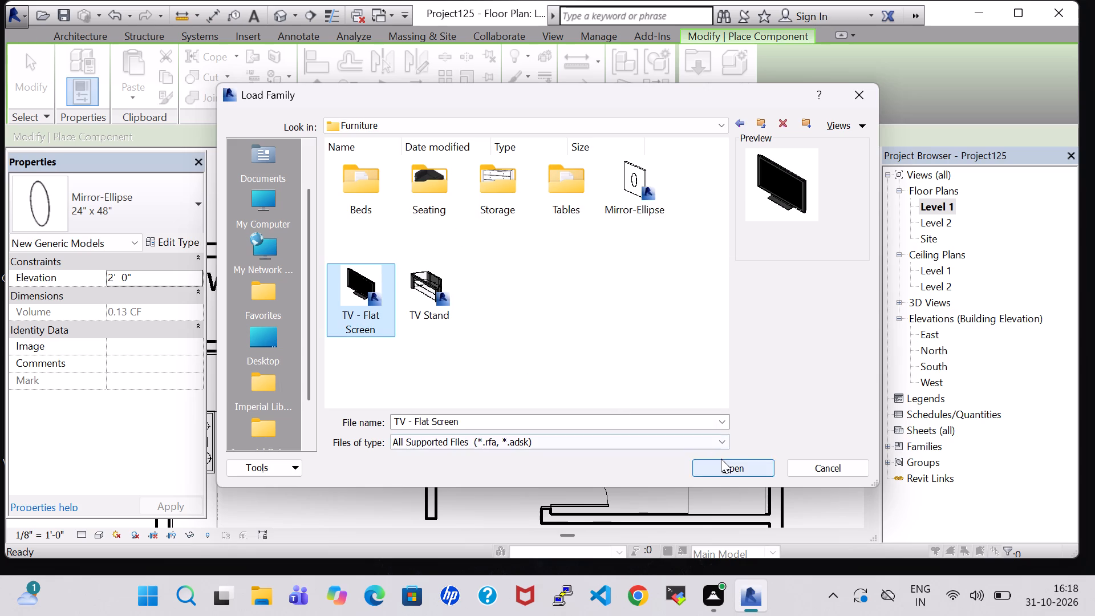
left_click(721, 459)
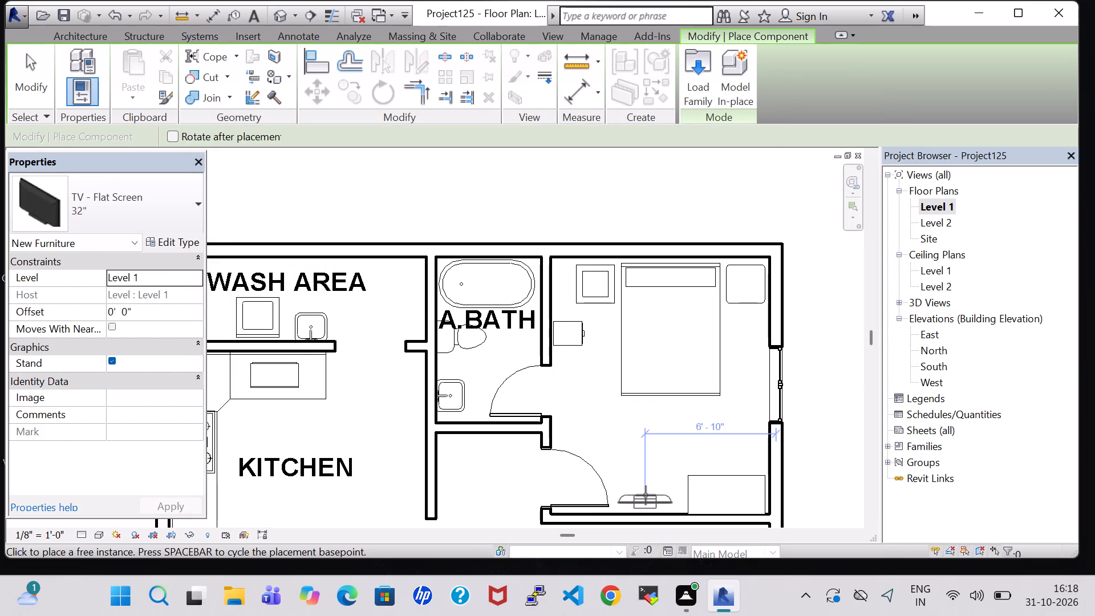
key("space")
key("space")
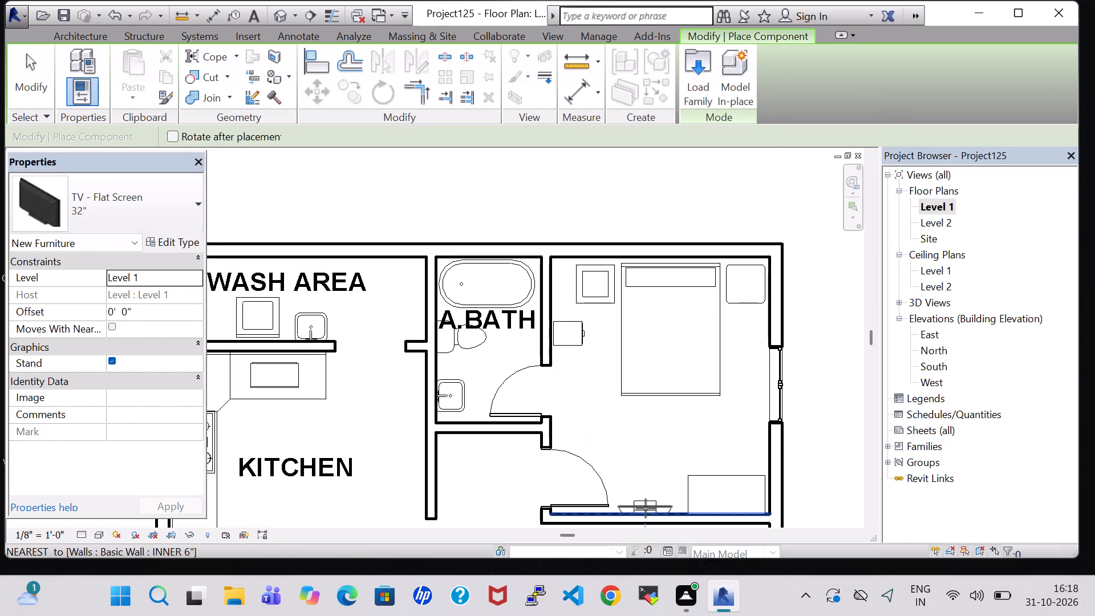
left_click(646, 508)
key("Escape")
key("Escape")
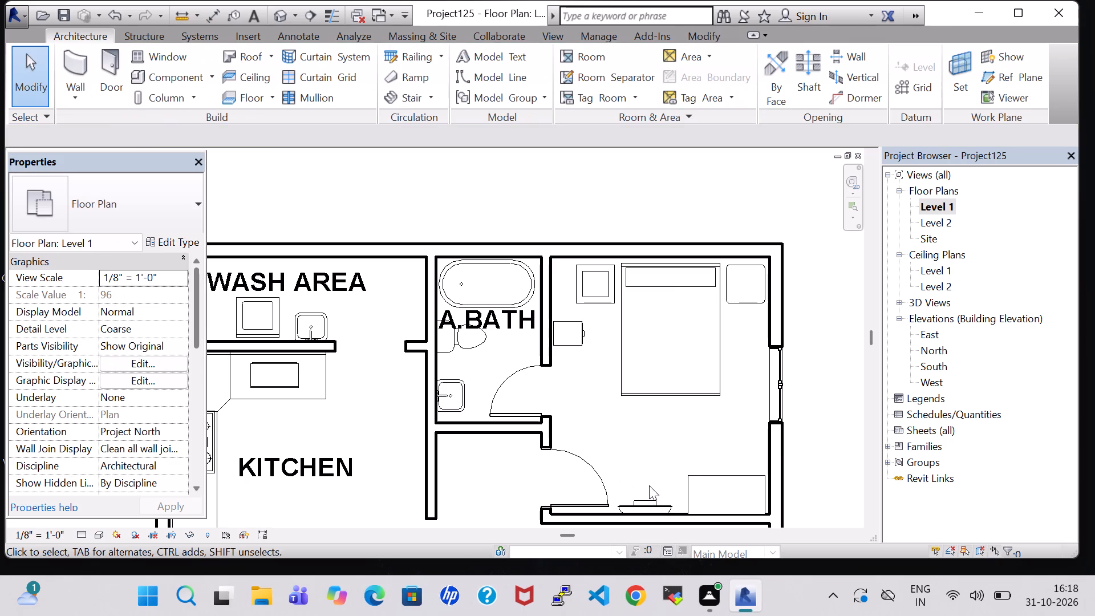
Rotate the bedroom dresser 90° and move it into the southeast corner, flush against the east wall.
left_click(693, 482)
key("space")
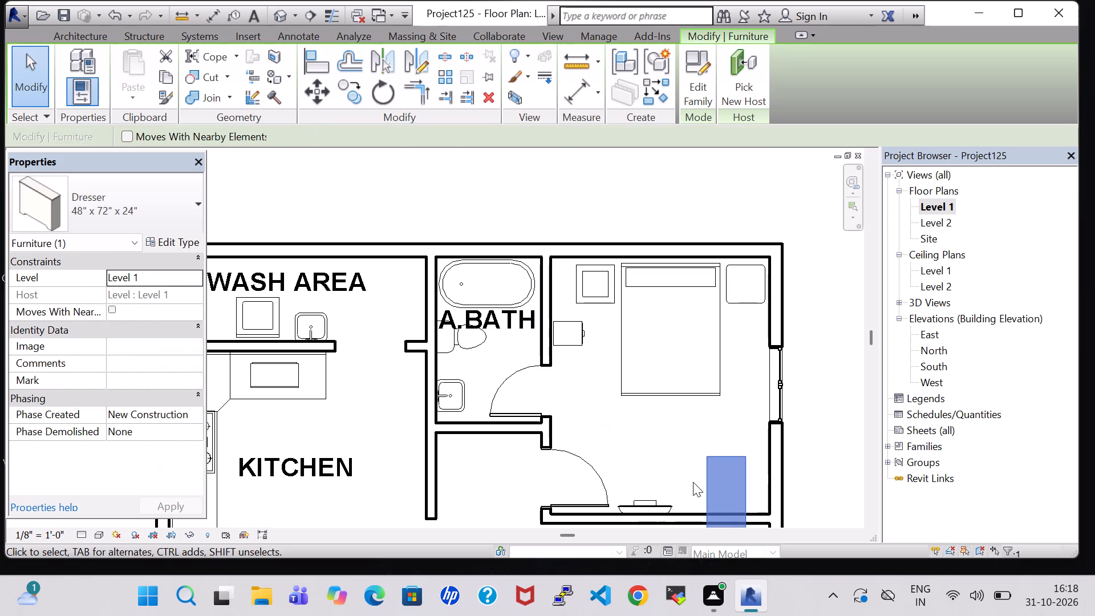
key("Up")
key("Up")
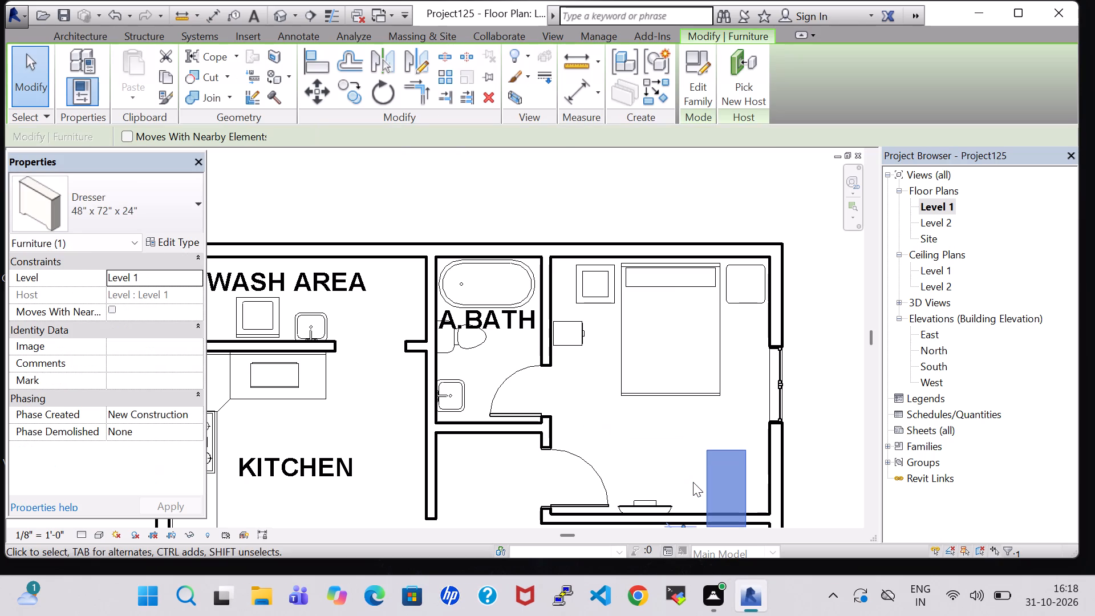
key("Up")
key("Up")
key("Up")
key("Up")
key("Up")
key("Up")
key("Right")
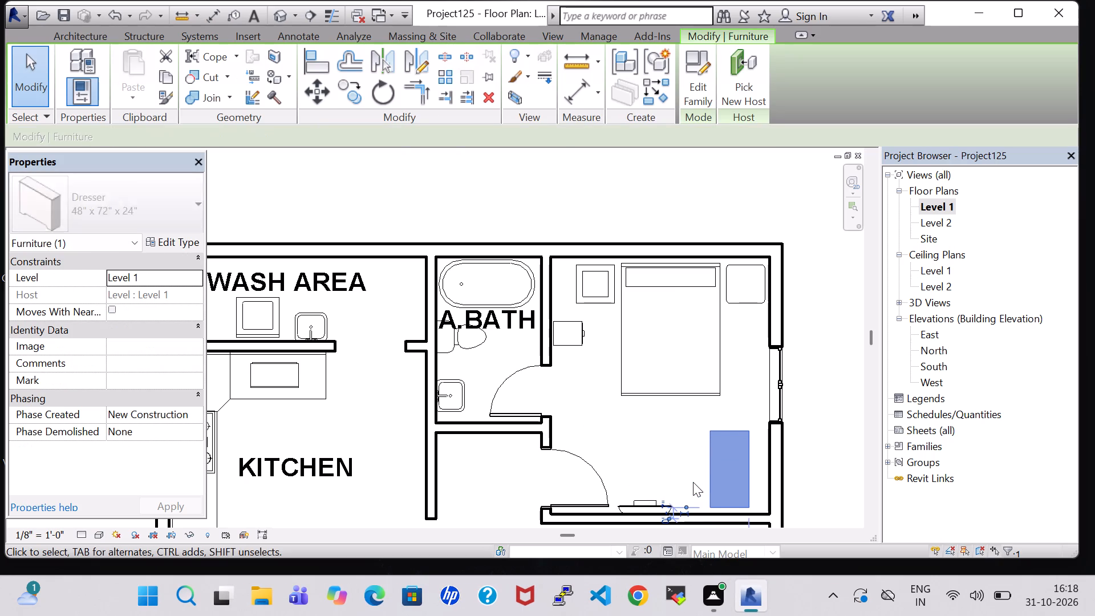
key("Right")
key("Right")
key("Right")
key("Right")
key("Right")
key("Right")
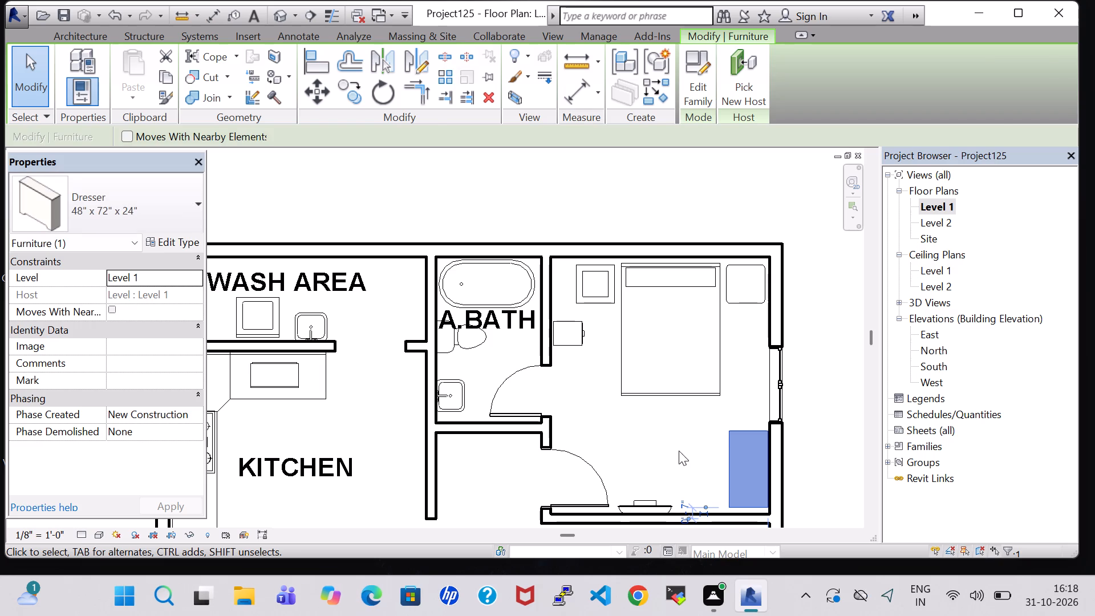
left_click(675, 448)
Shift the TV east along the bedroom's south wall until its centre is about 6' 6" from the west wall.
left_click(655, 499)
key("Right")
key("Right")
key("Right")
key("Right")
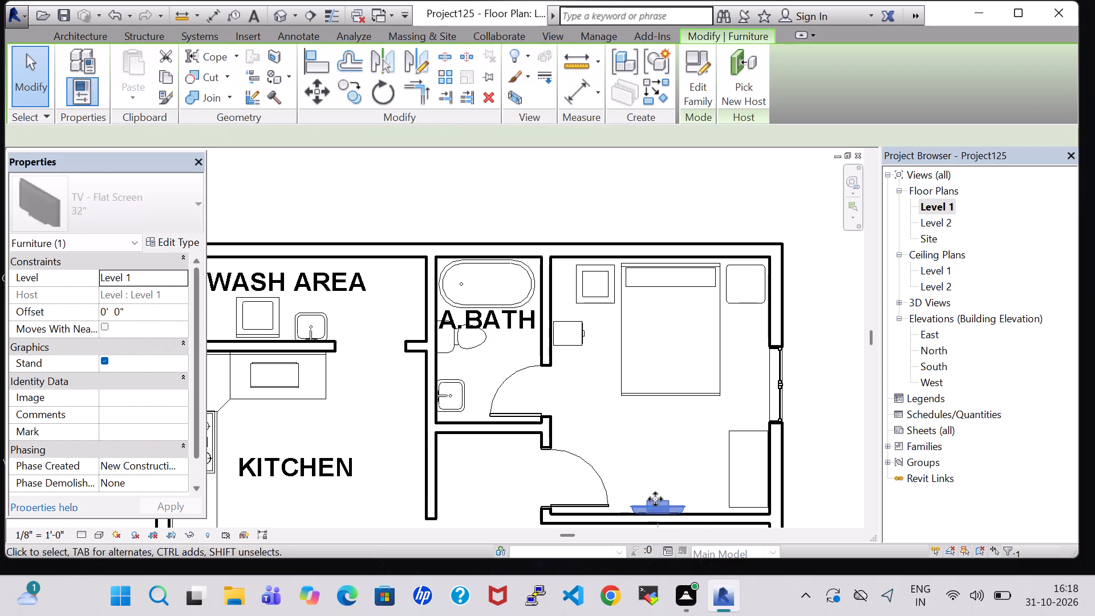
key("Right")
key("Right")
key("Right")
key("Right")
left_click(647, 447)
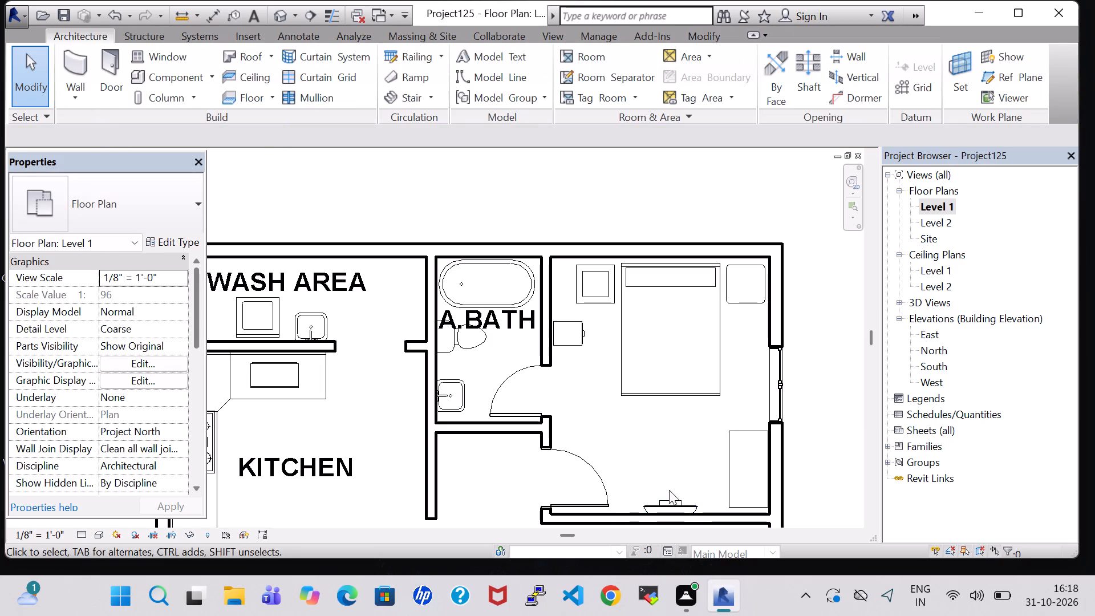
Change the bedroom TV's type to the 42" TV - Flat Screen.
left_click(671, 494)
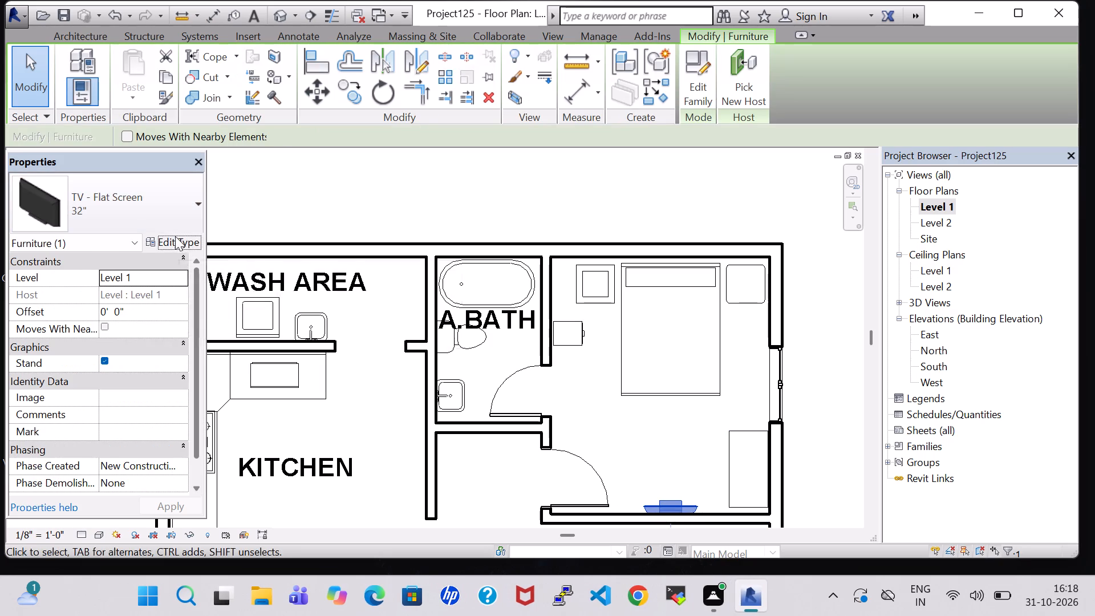
left_click(175, 236)
left_click(296, 128)
left_click(287, 167)
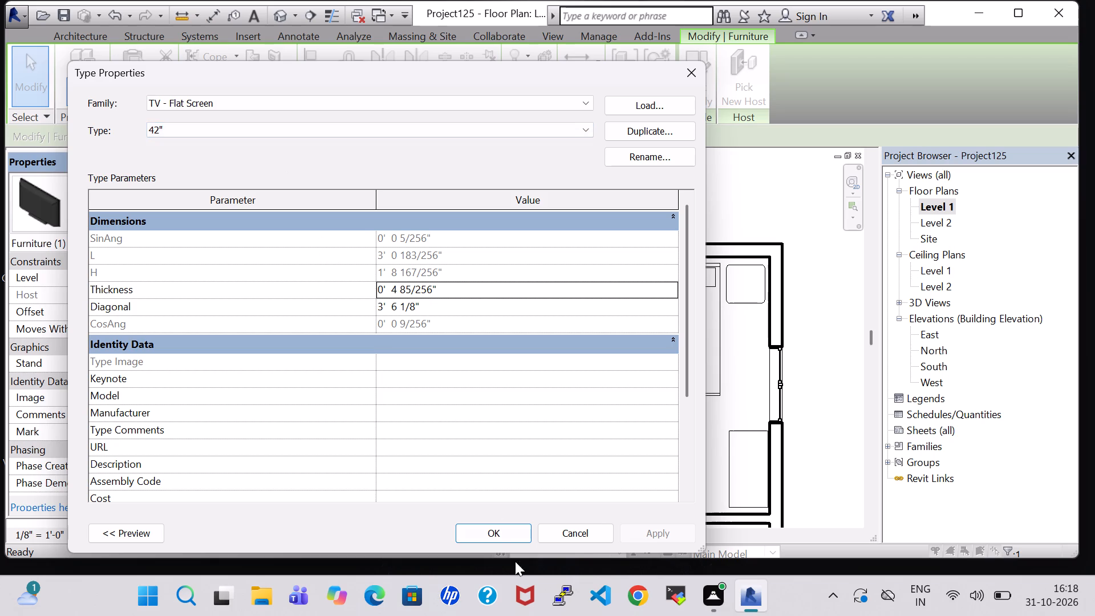
double_click(493, 536)
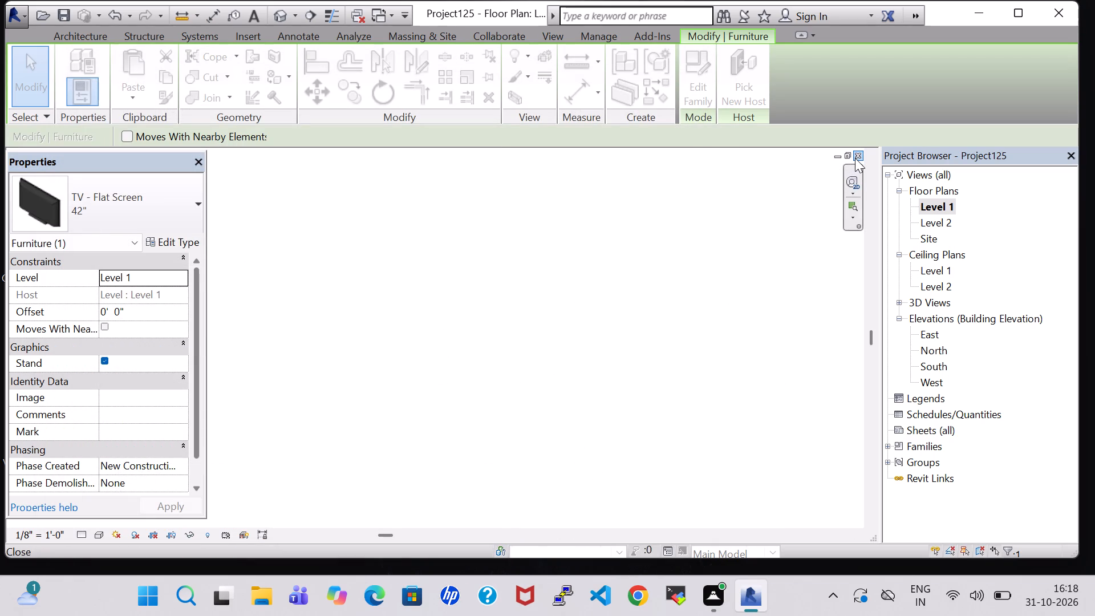
Set the bedroom TV's offset from Level 1 to 3' 0" and apply it.
scroll(583, 413, "down", 9)
middle_click_drag(583, 413, 374, 325)
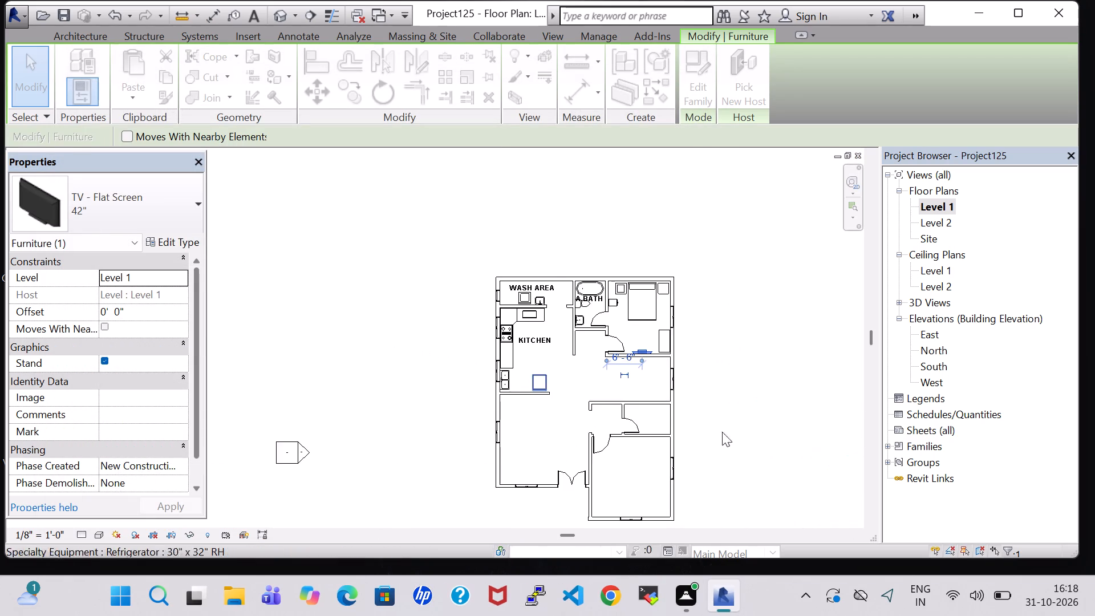
scroll(764, 440, "up", 11)
left_click(592, 269)
middle_click_drag(555, 229, 730, 532)
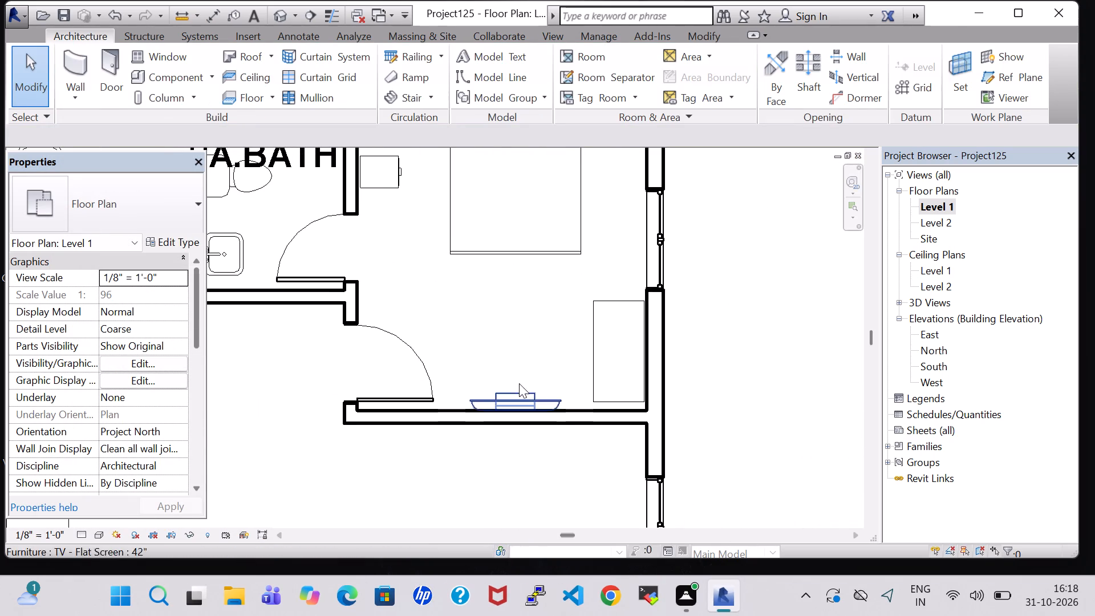
left_click(521, 405)
left_click(515, 364)
left_click(517, 395)
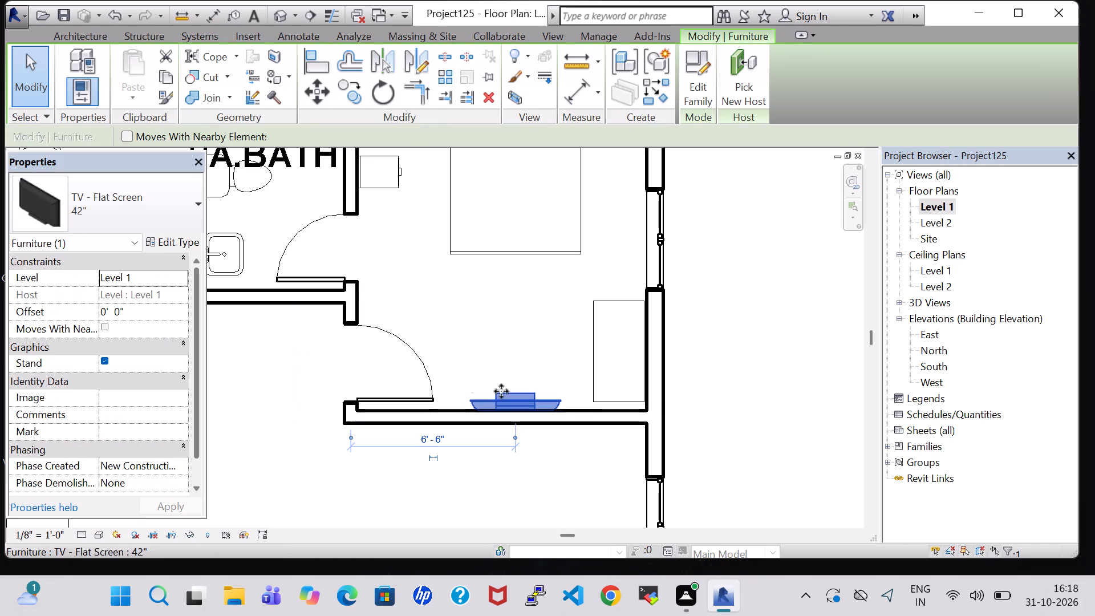
left_click(108, 311)
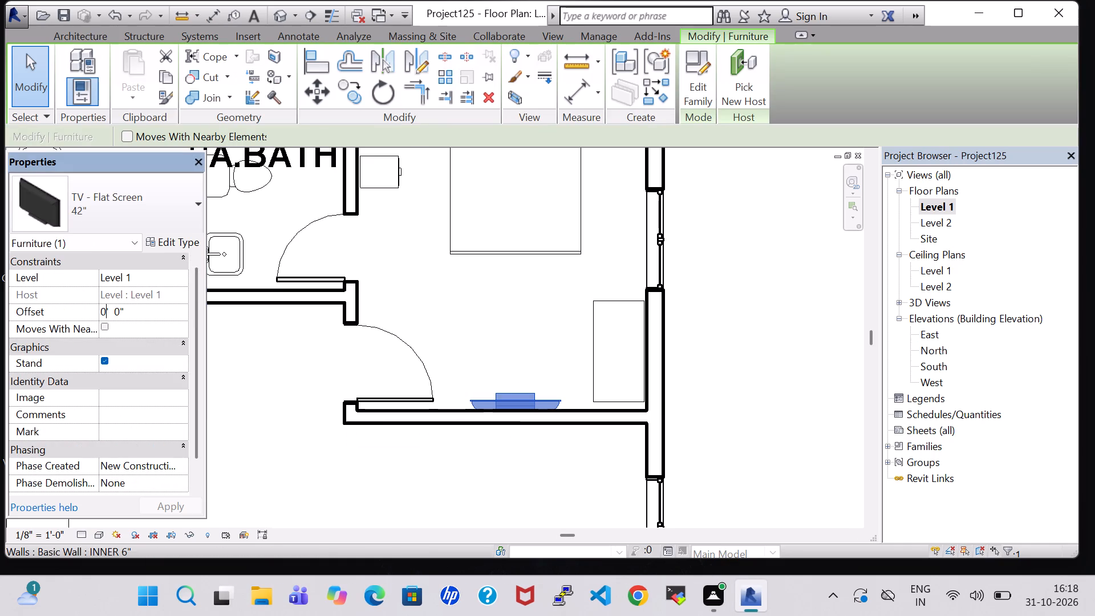
key("BackSpace")
key("3")
left_click(184, 507)
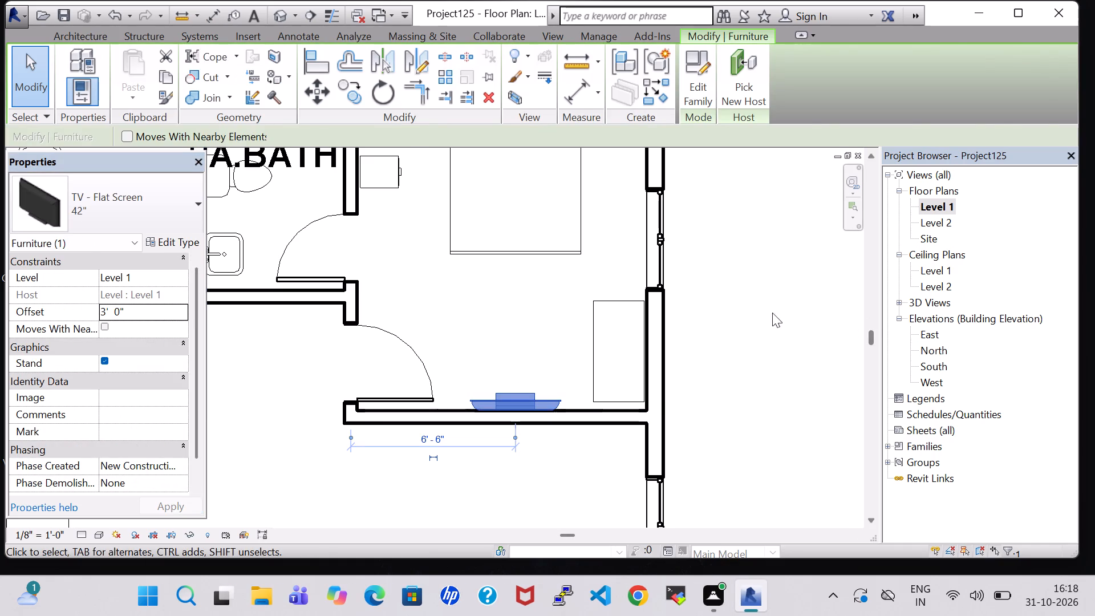
left_click(759, 313)
Place a room with a tag in the furnished northeast bedroom and name it BEDROOM.
middle_click_drag(472, 221, 486, 367)
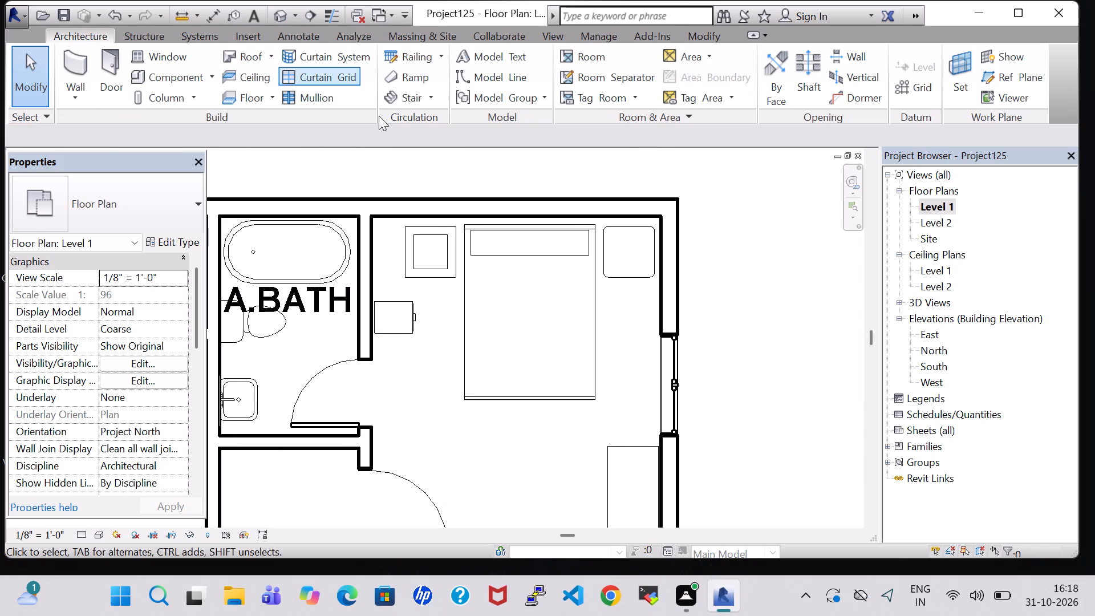
scroll(432, 257, "down", 8)
middle_click_drag(442, 360, 445, 325)
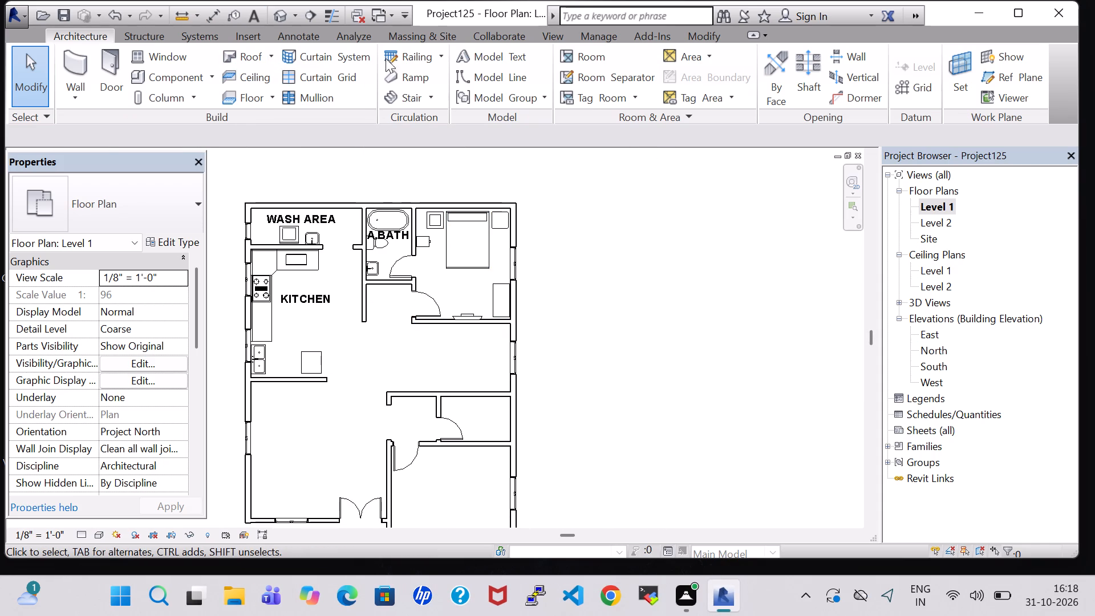
left_click(591, 54)
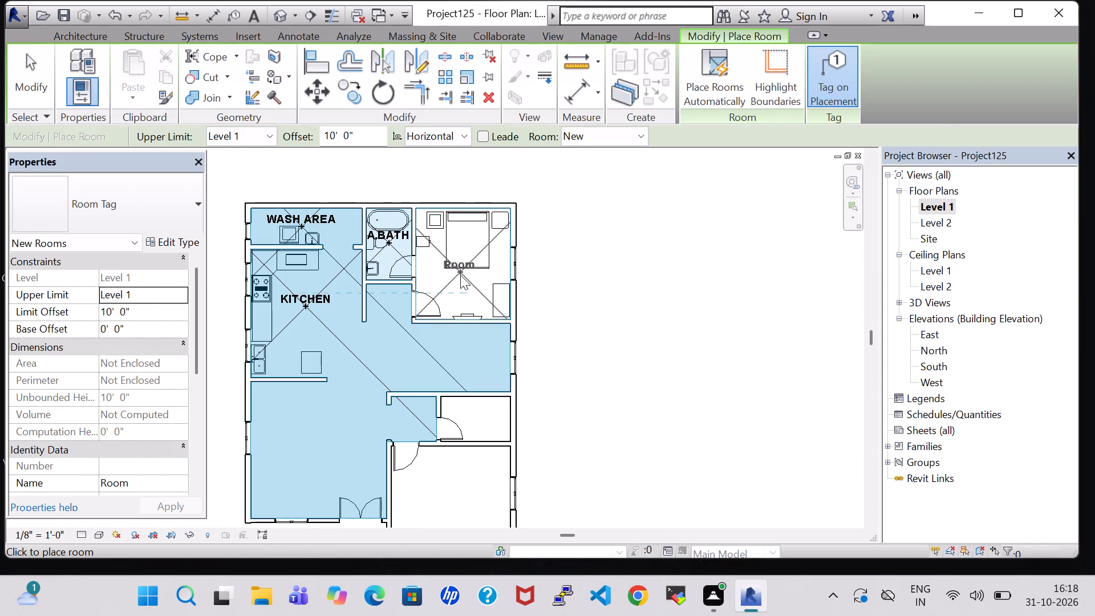
left_click(460, 274)
key("Escape")
key("Escape")
double_click(460, 269)
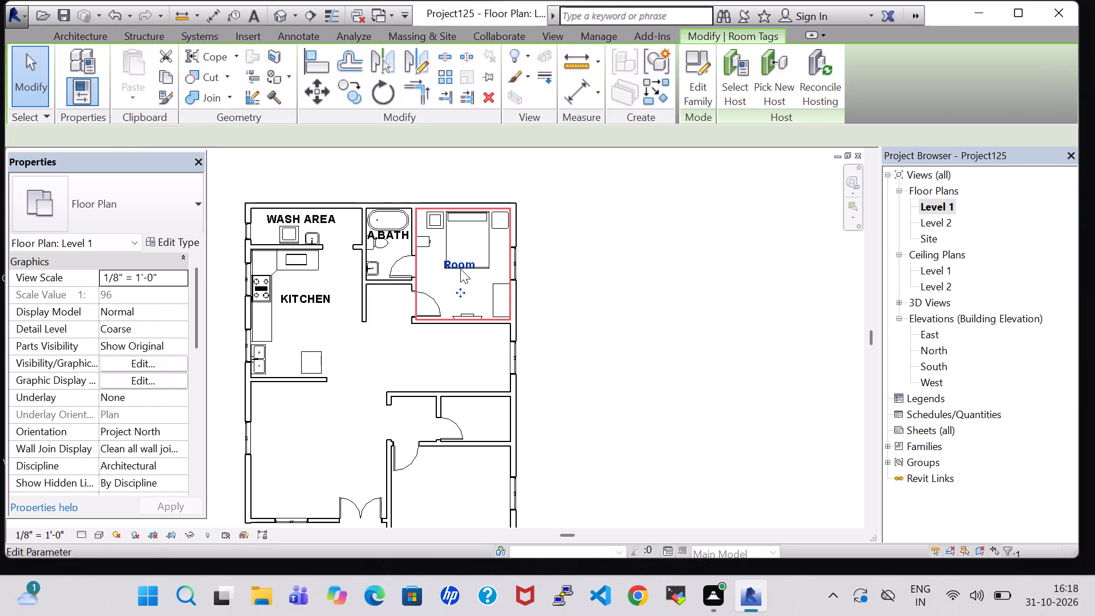
key("BackSpace")
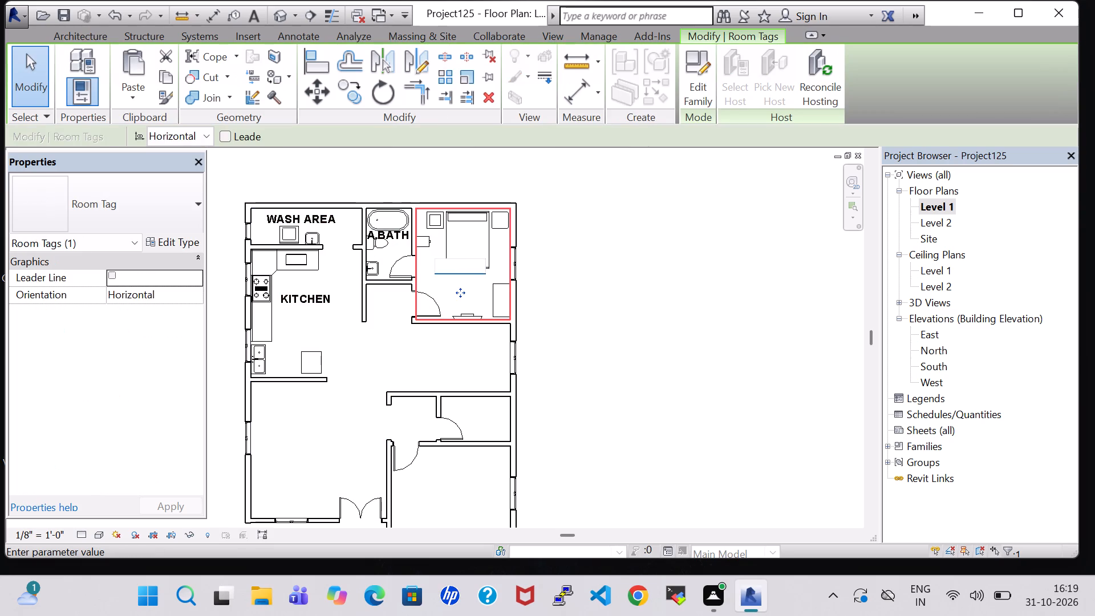
type("BEDRROM")
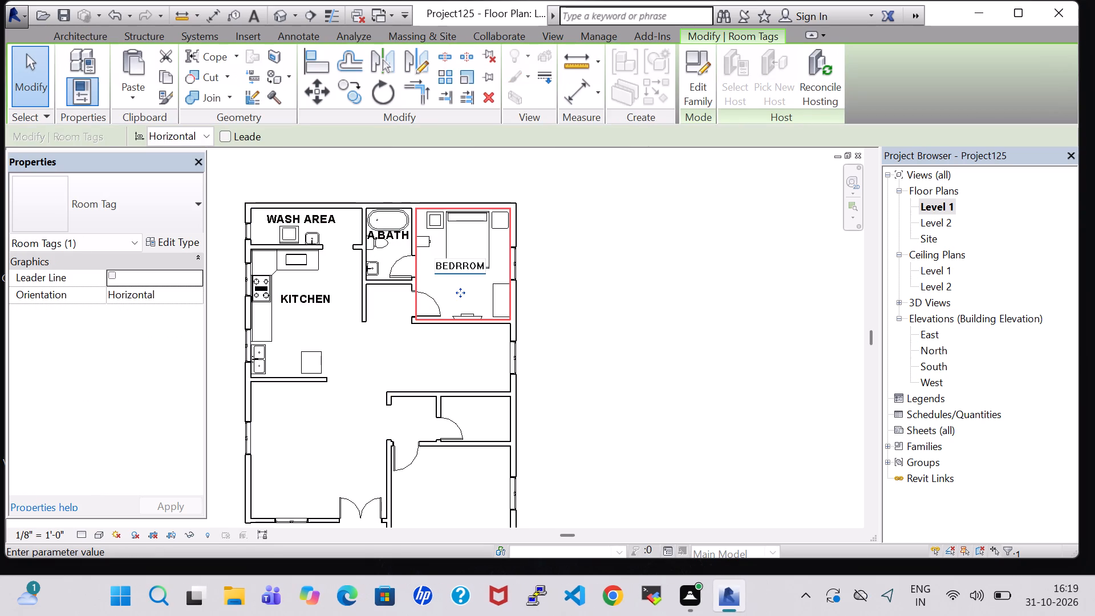
key("Left")
key("Left")
key("Left")
key("Right")
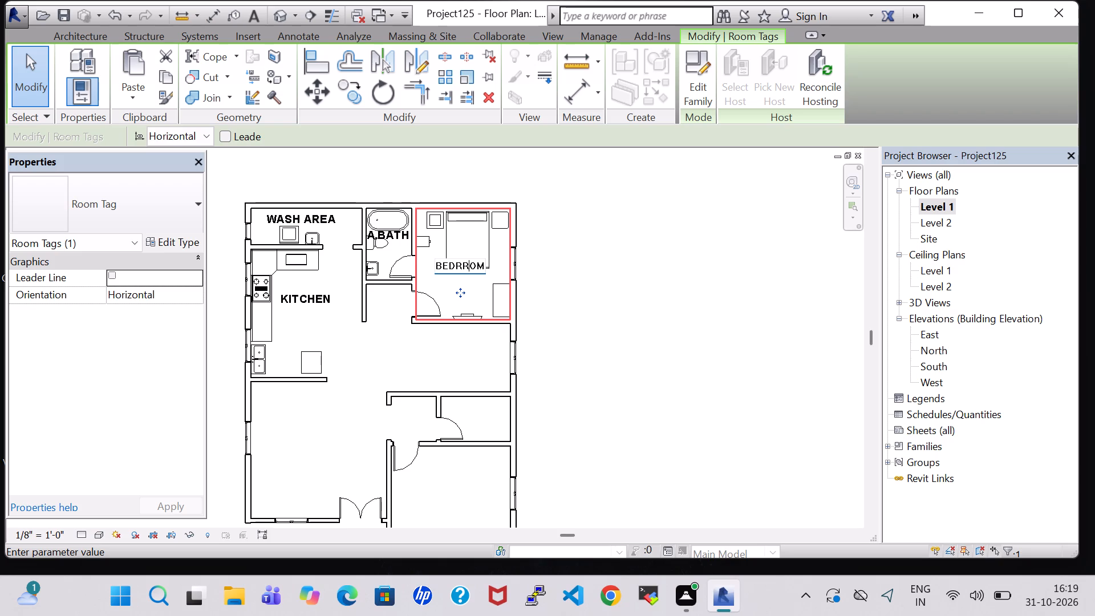
key("BackSpace")
key("o")
key("Return")
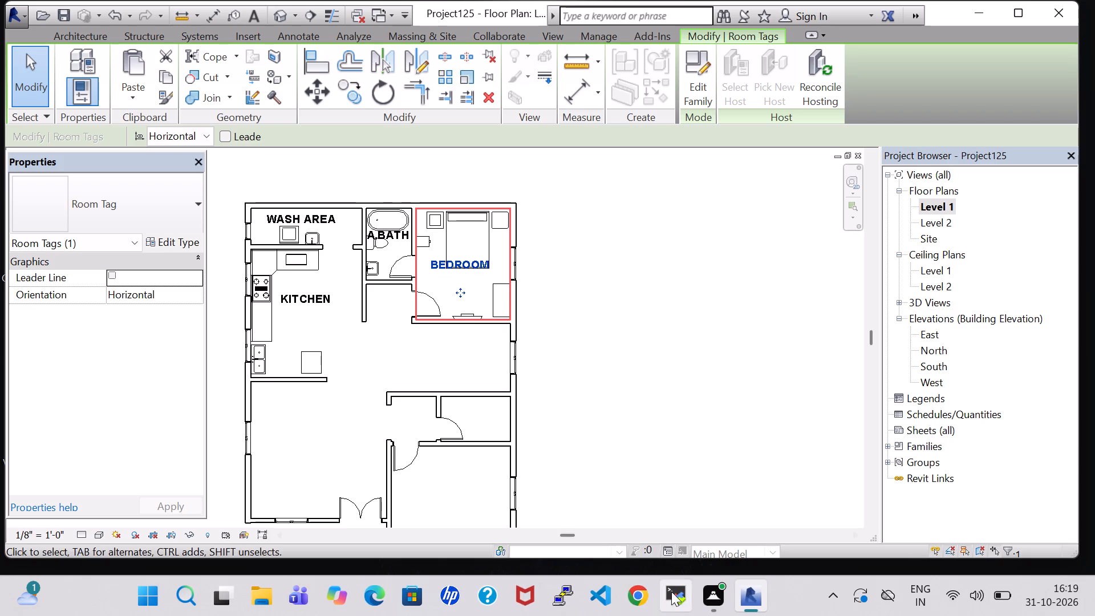
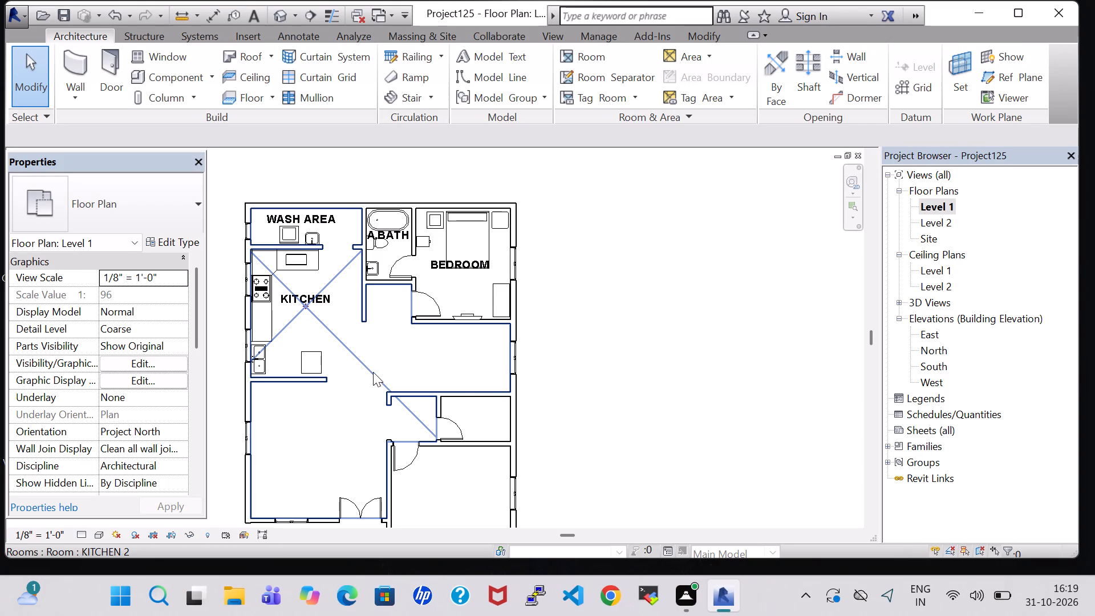
Place a U-shaped winder stair opening west in the bay south of the northeast bedroom and finish it.
left_click(612, 298)
middle_click_drag(612, 298, 691, 298)
middle_click_drag(691, 298, 707, 294)
middle_click(707, 294)
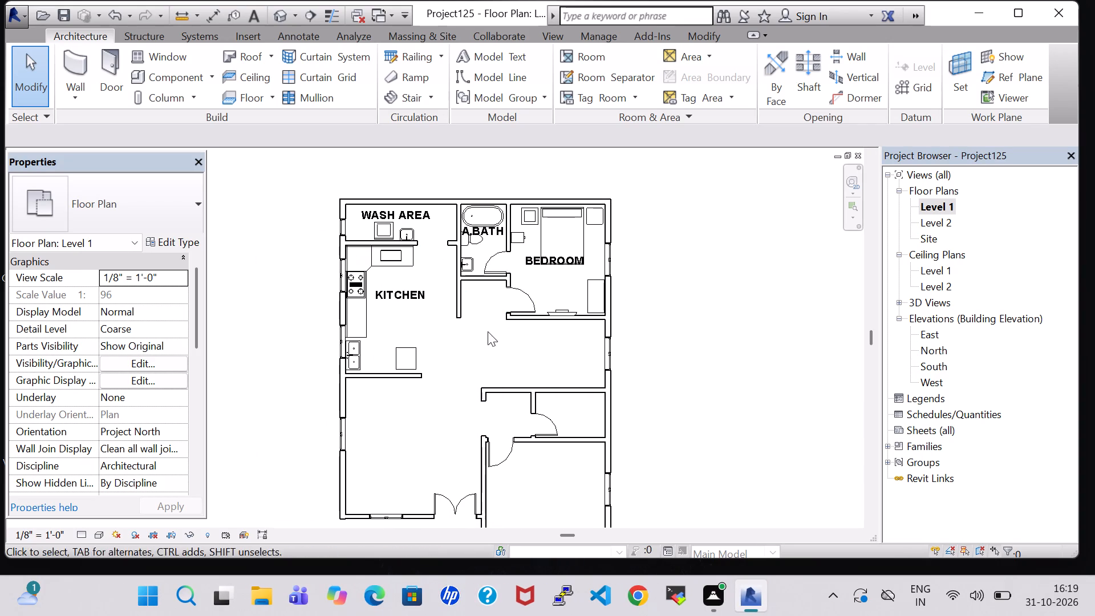
middle_click_drag(488, 331, 482, 299)
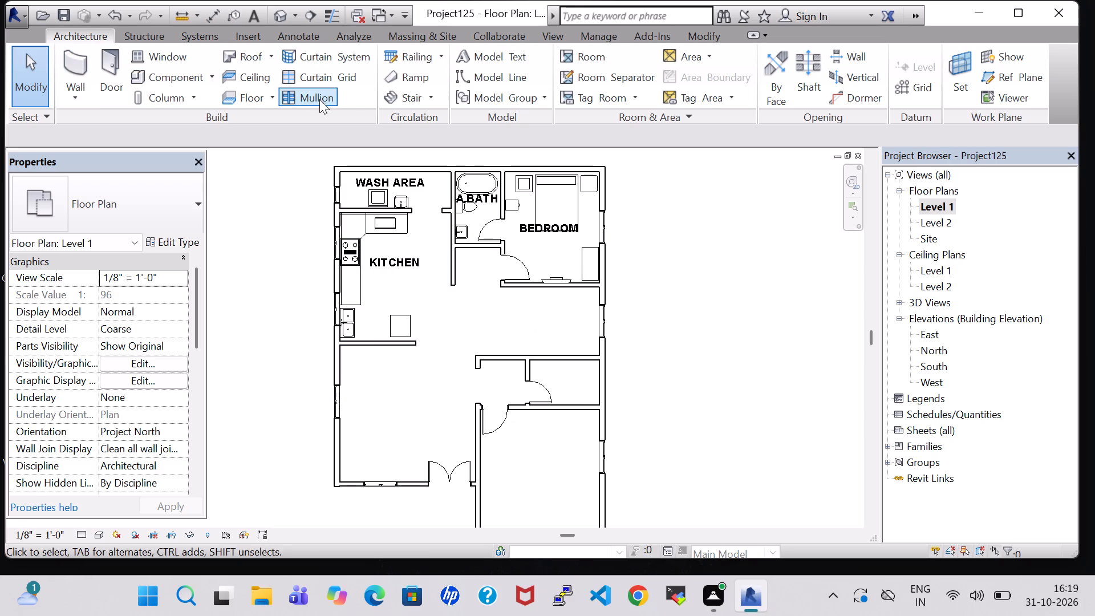
left_click(396, 95)
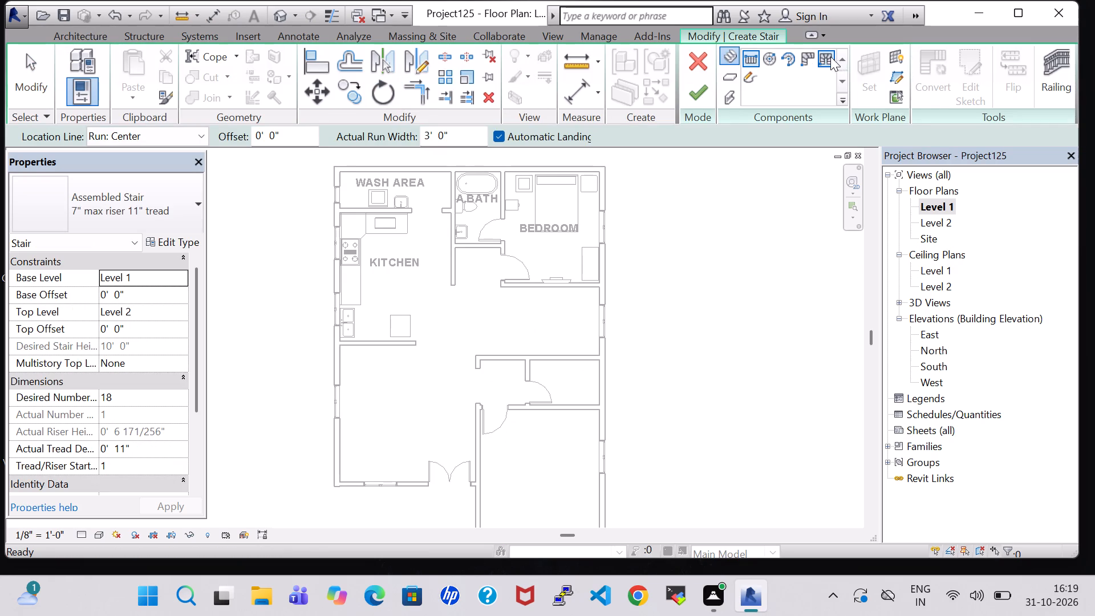
left_click(830, 57)
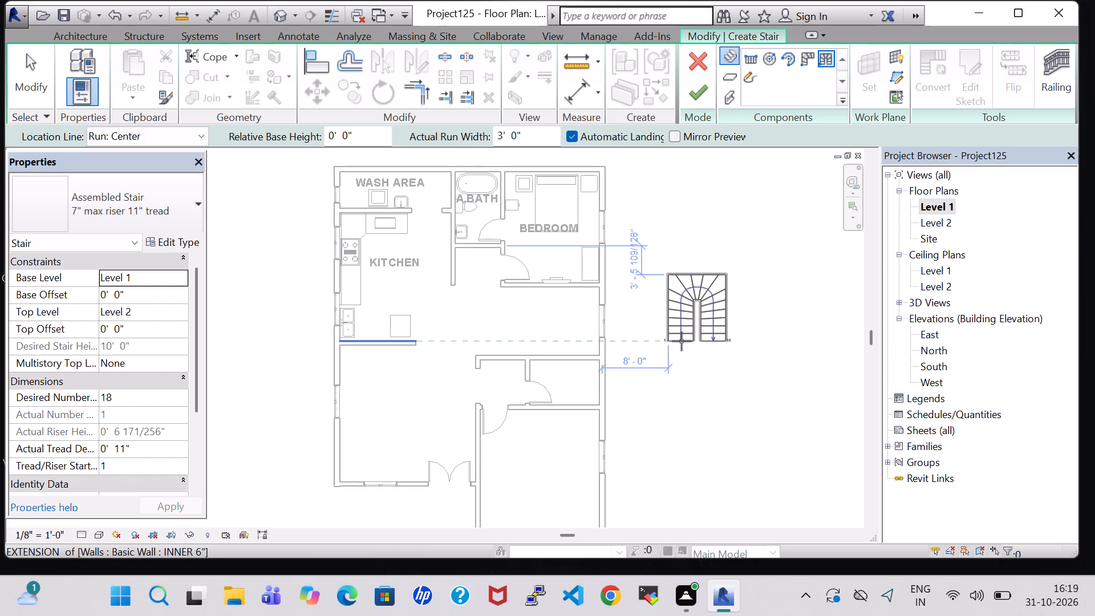
key("space")
key("space")
key("space")
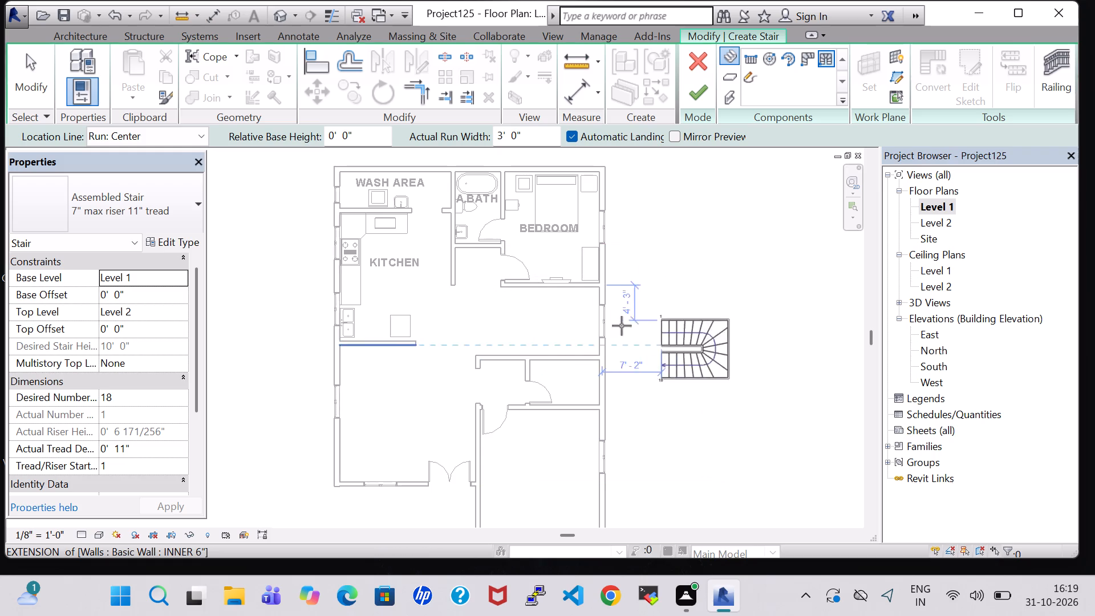
scroll(526, 306, "up", 5)
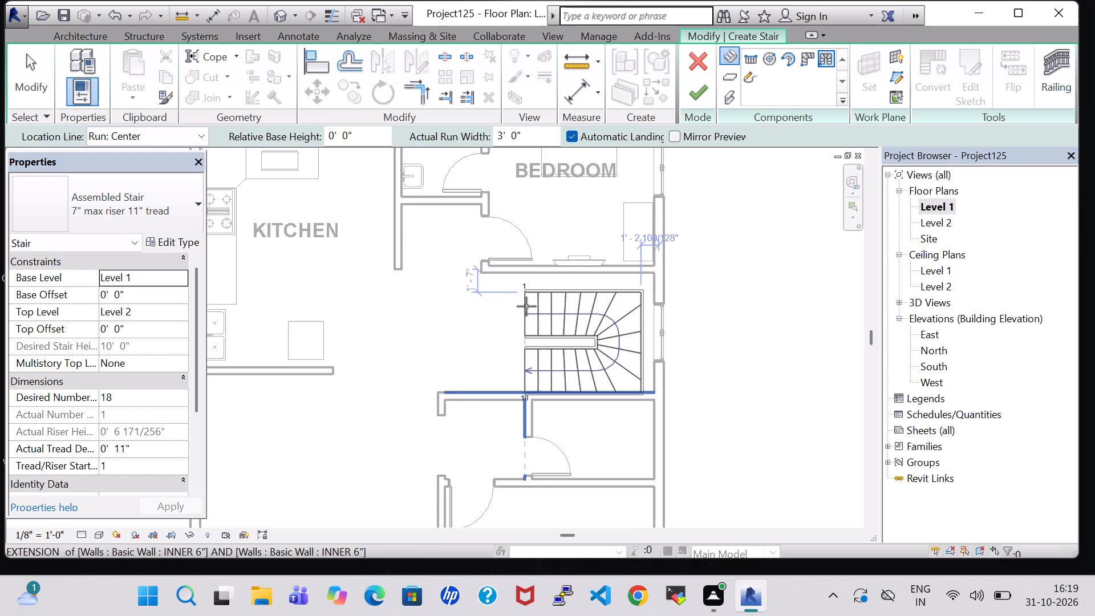
scroll(526, 306, "up", 2)
left_click(511, 303)
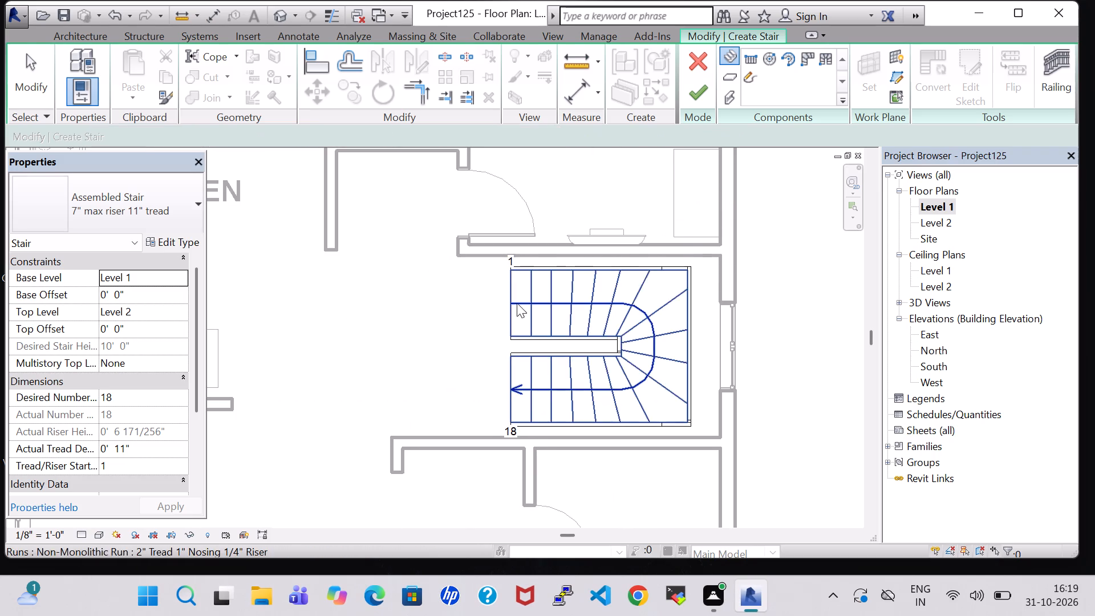
left_click(691, 97)
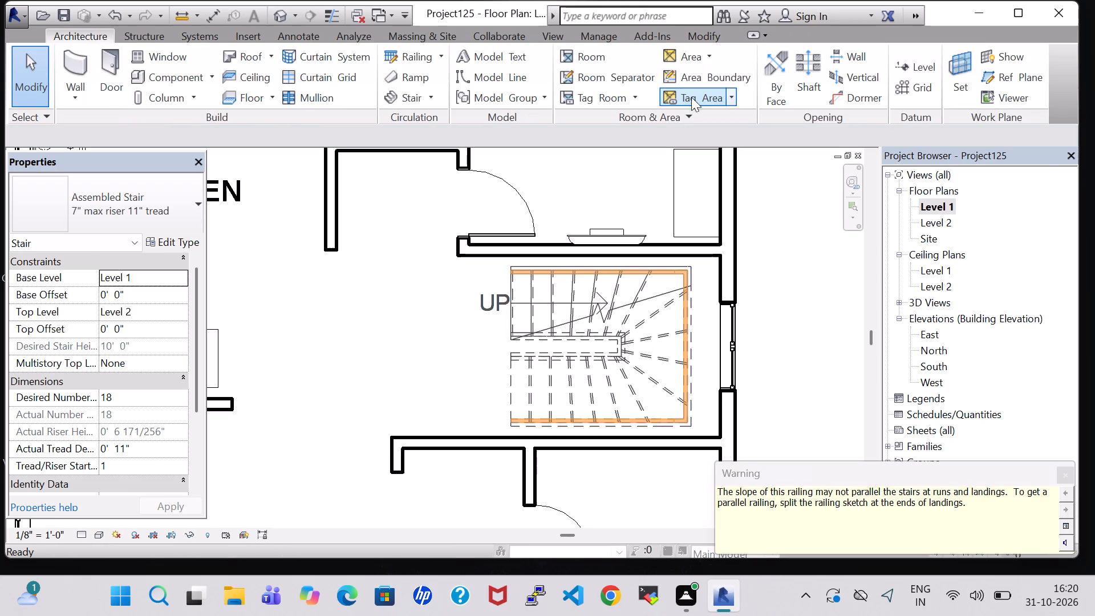
left_click(1066, 477)
left_click(326, 329)
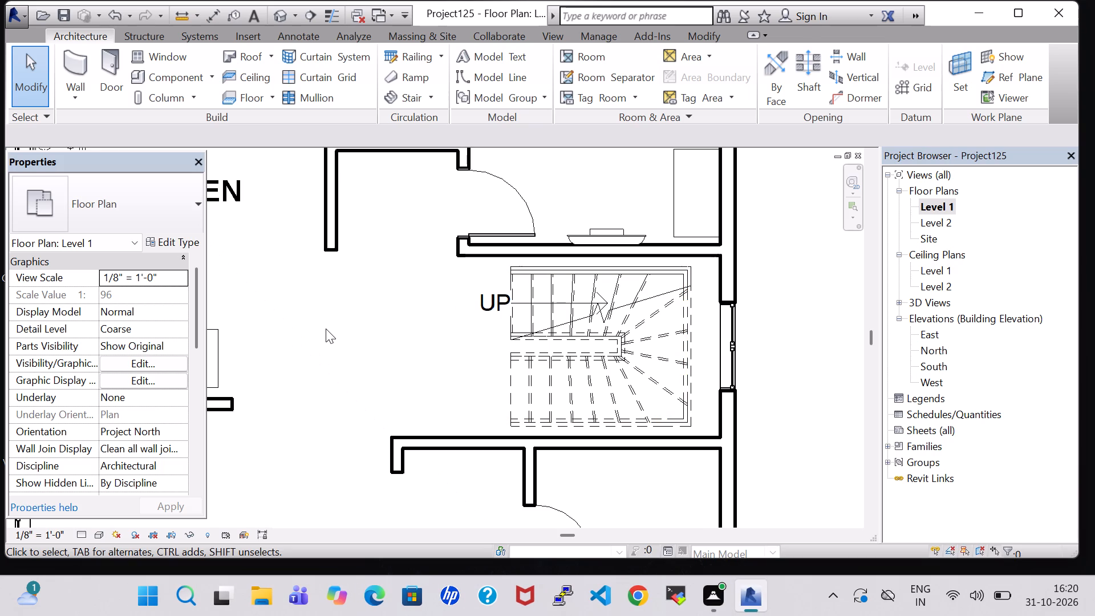
Nudge the new stair slightly east, closer to the exterior wall.
scroll(326, 329, "down", 4)
left_click(474, 295)
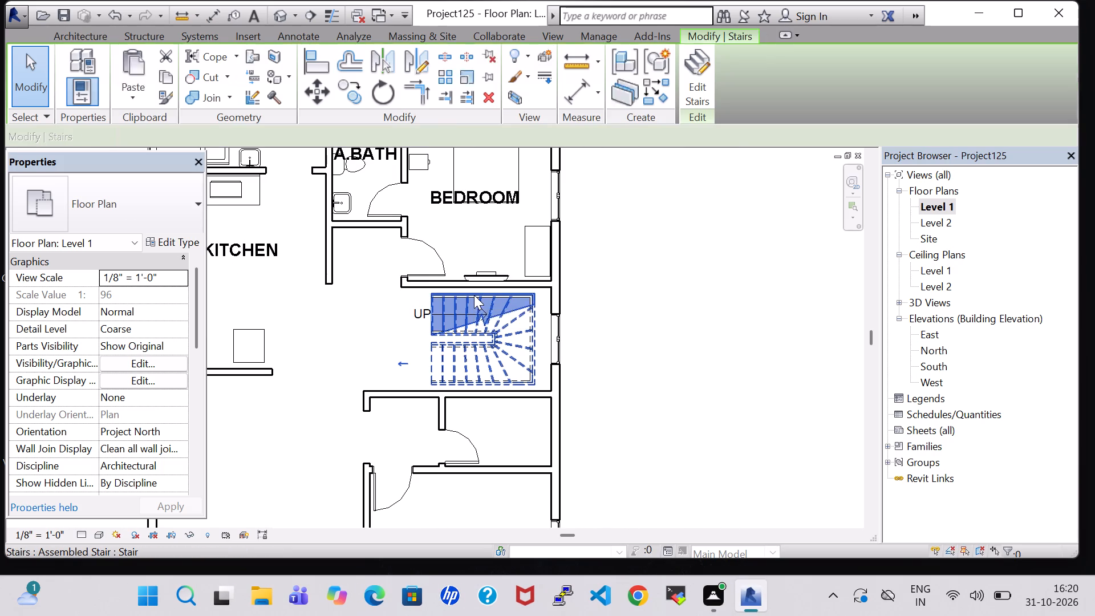
key("Right")
key("Right")
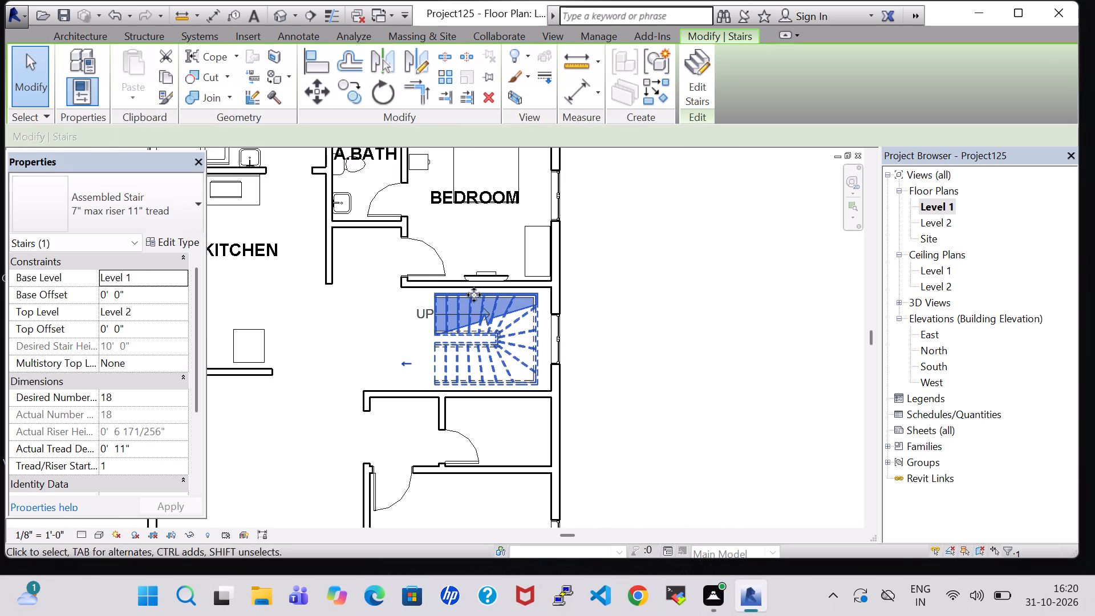
left_click(614, 309)
Place a matching 30" x 60" Tub-Free Standing-3D along the east wall of the small bathroom south of the stair.
scroll(459, 309, "down", 5)
middle_click_drag(388, 312, 458, 312)
scroll(458, 312, "up", 6)
middle_click_drag(458, 312, 470, 281)
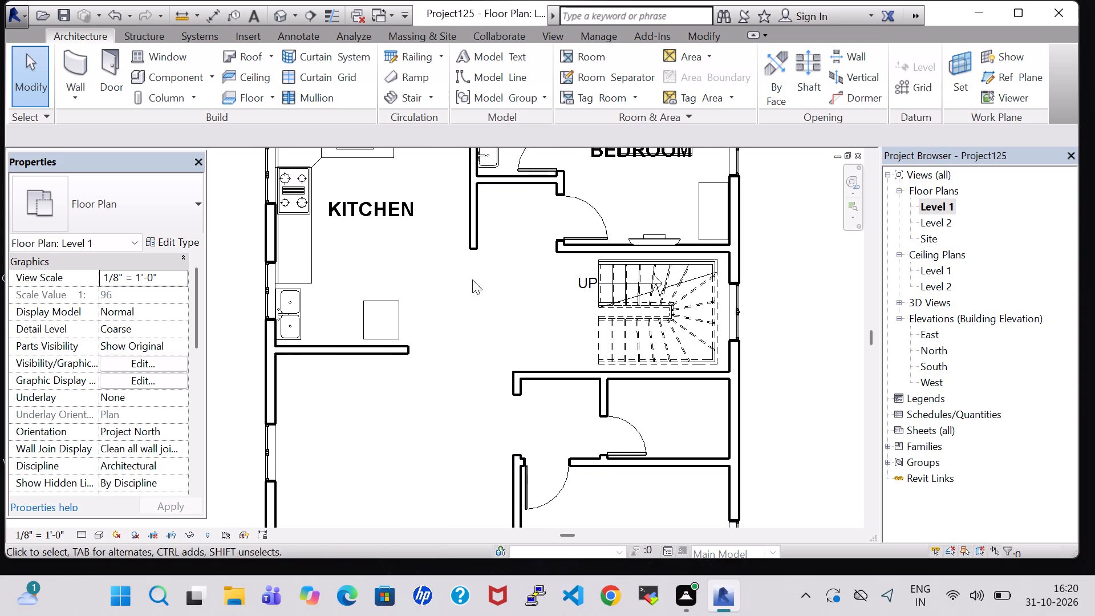
scroll(400, 417, "down", 2)
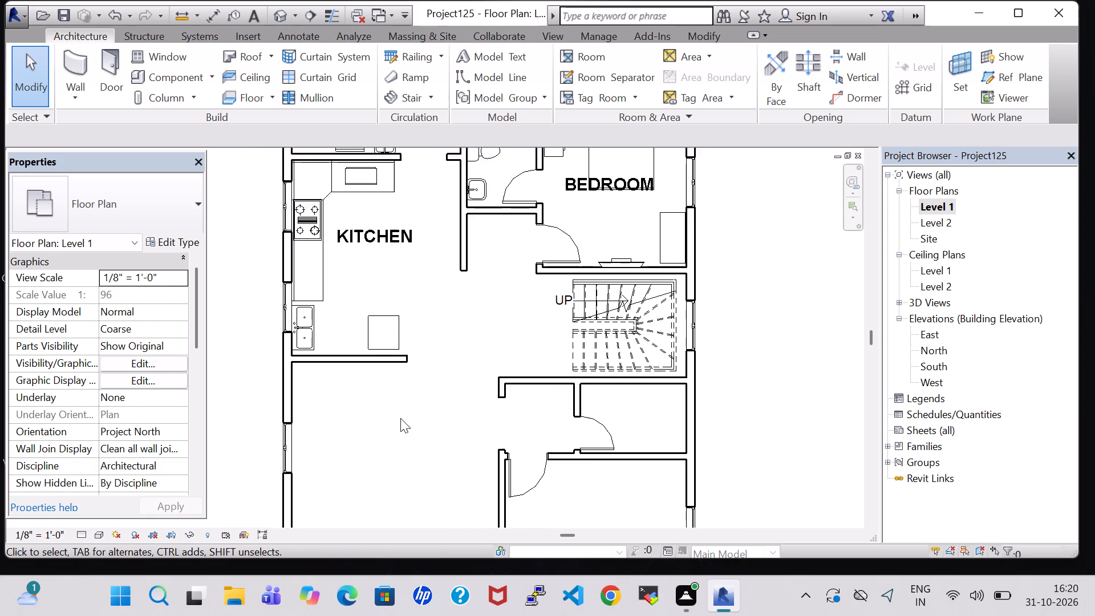
scroll(400, 418, "down", 1)
middle_click_drag(400, 419, 443, 338)
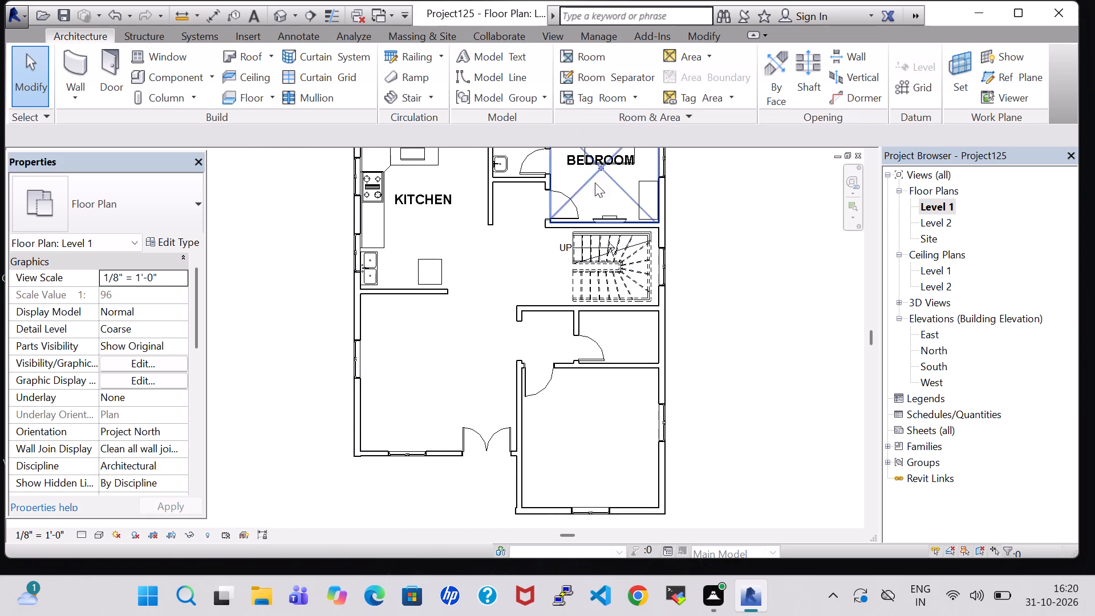
middle_click(490, 246)
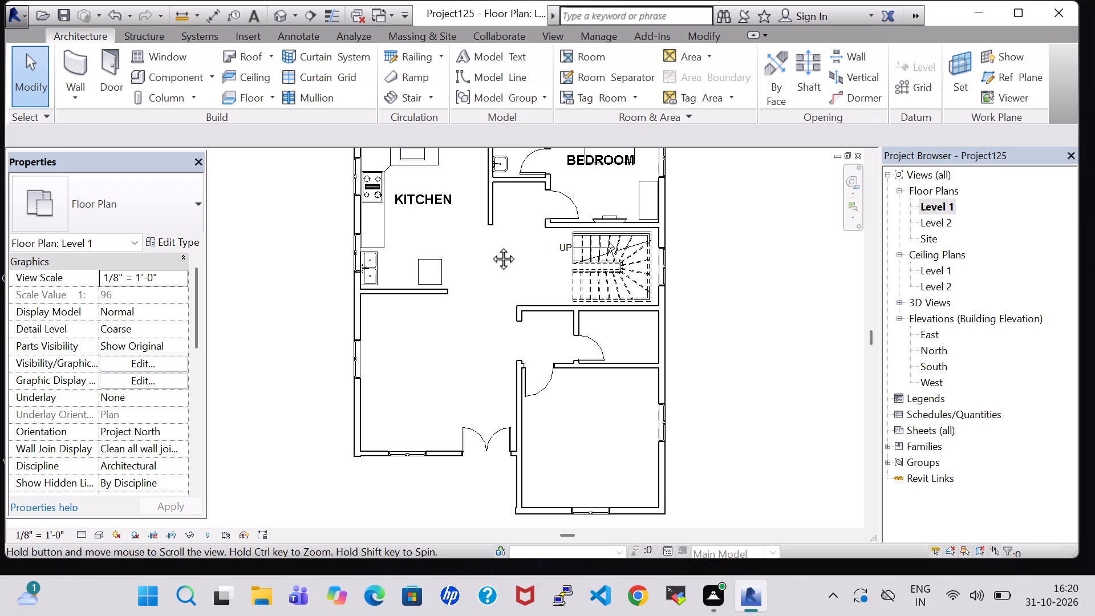
middle_click_drag(489, 274, 473, 382)
left_click(489, 219)
right_click(489, 219)
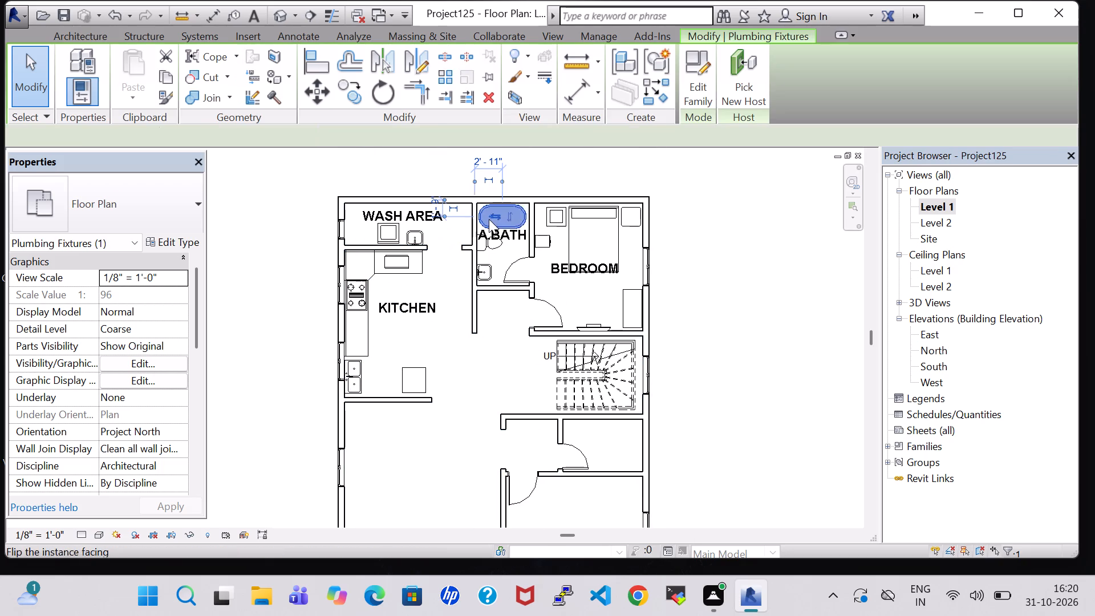
left_click(577, 298)
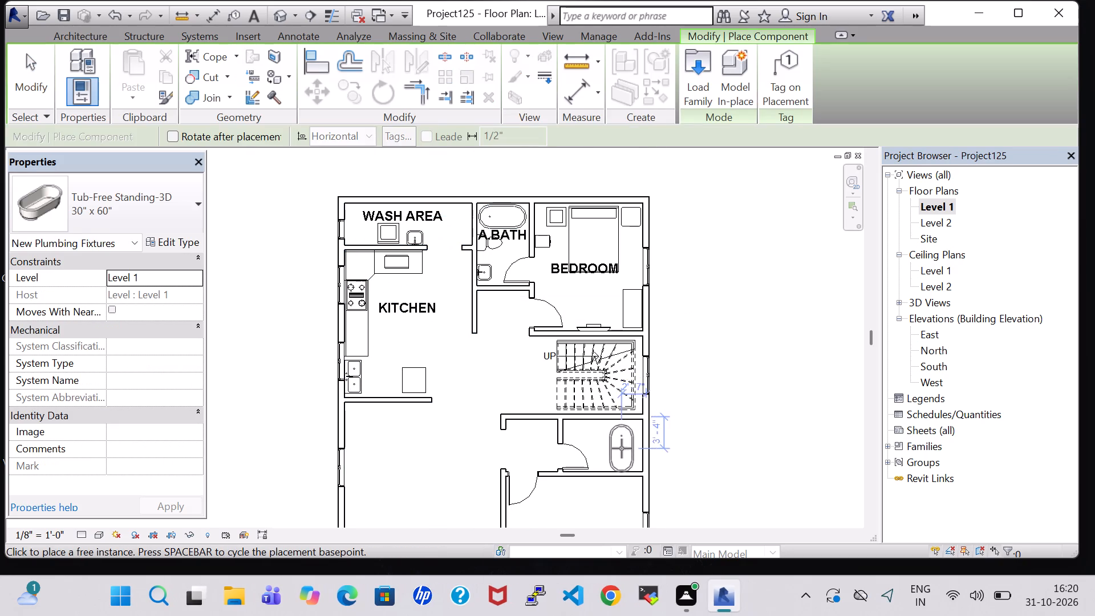
scroll(622, 448, "up", 6)
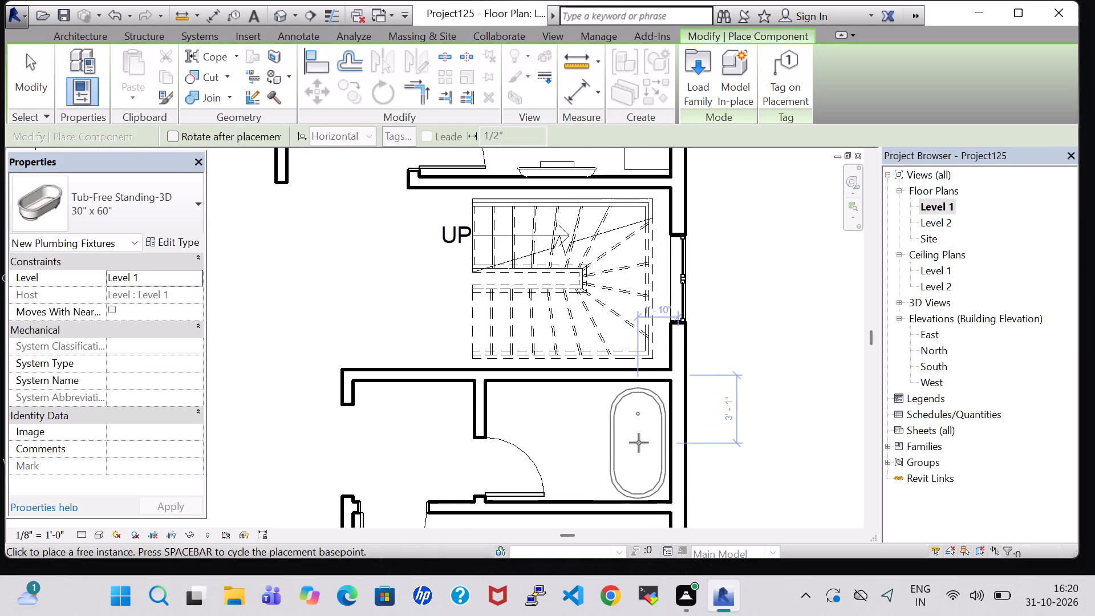
left_click(639, 443)
key("Escape")
key("Escape")
Place a matching 20" x 18" Sink Vanity-Square against the lower bathroom's north wall, near its west corner.
scroll(570, 431, "down", 5)
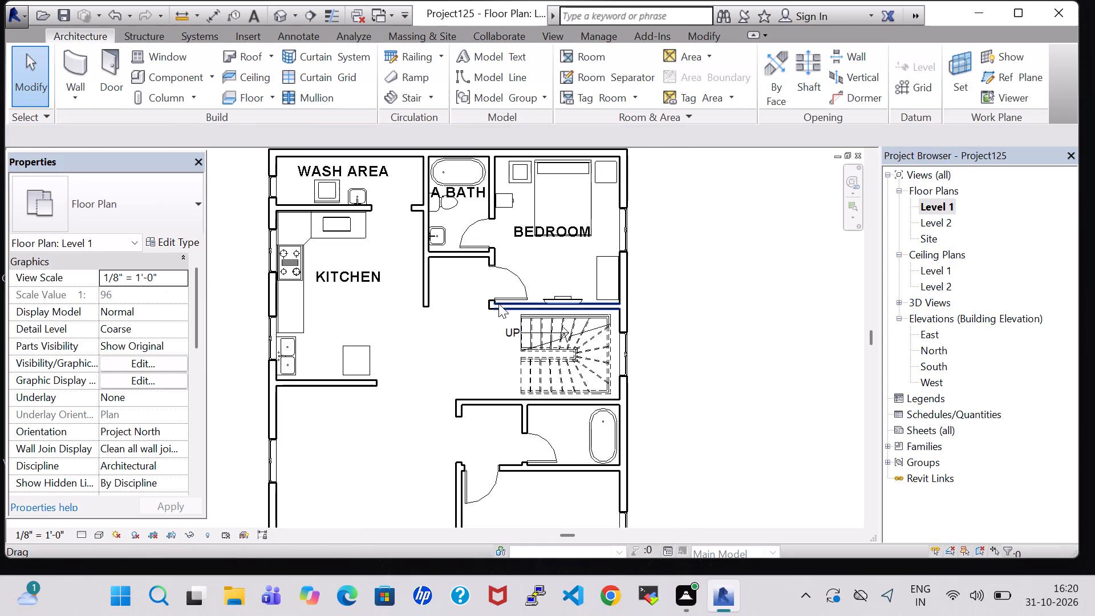
left_click(444, 208)
left_click(441, 226)
right_click(441, 226)
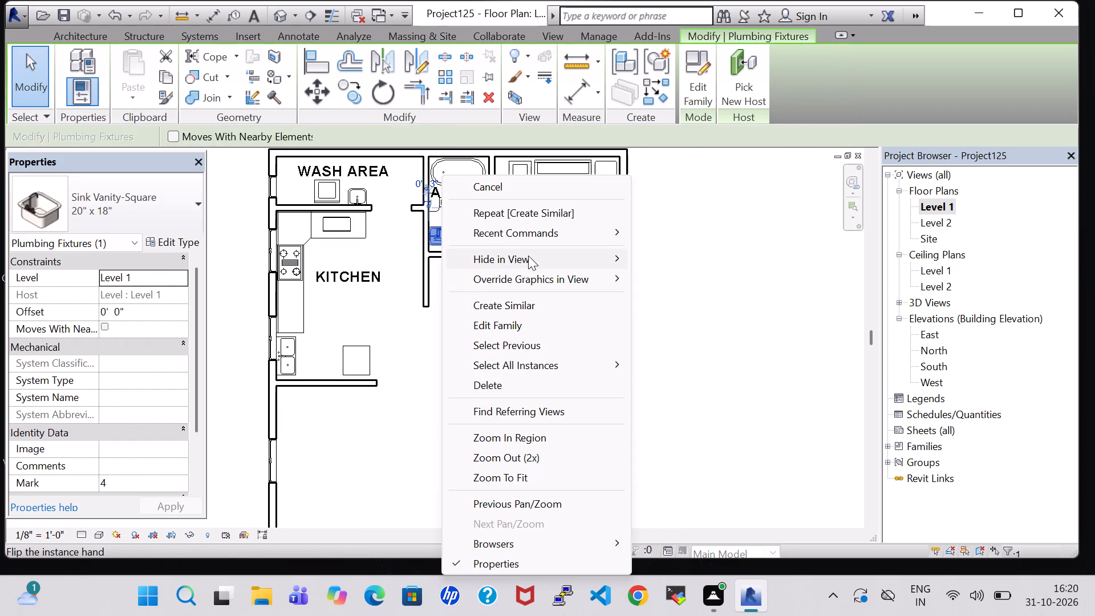
left_click(539, 306)
scroll(557, 414, "up", 2)
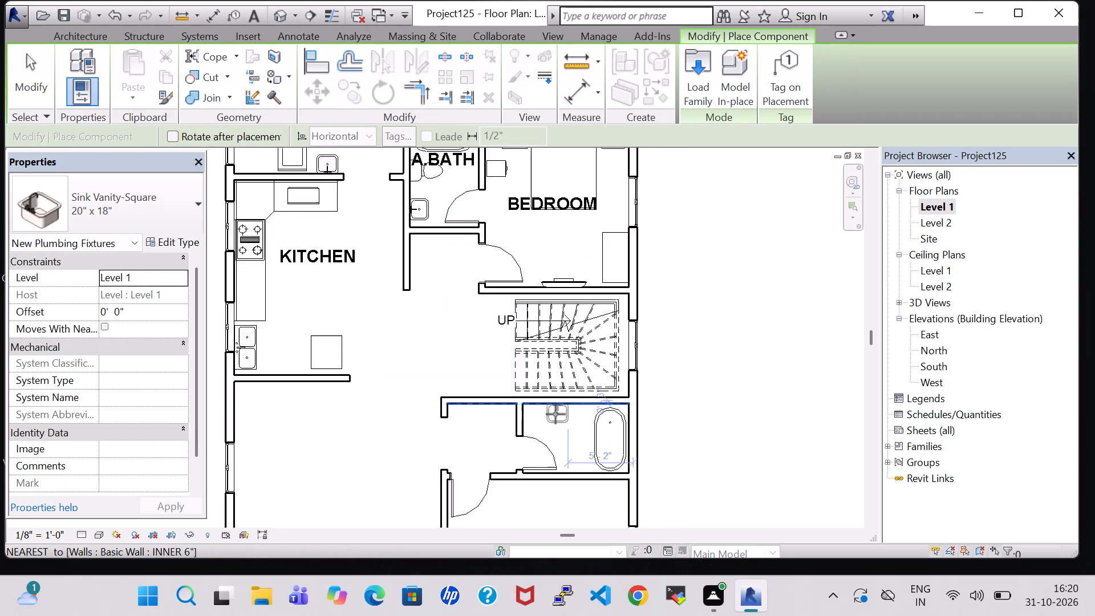
scroll(555, 414, "up", 4)
left_click(532, 411)
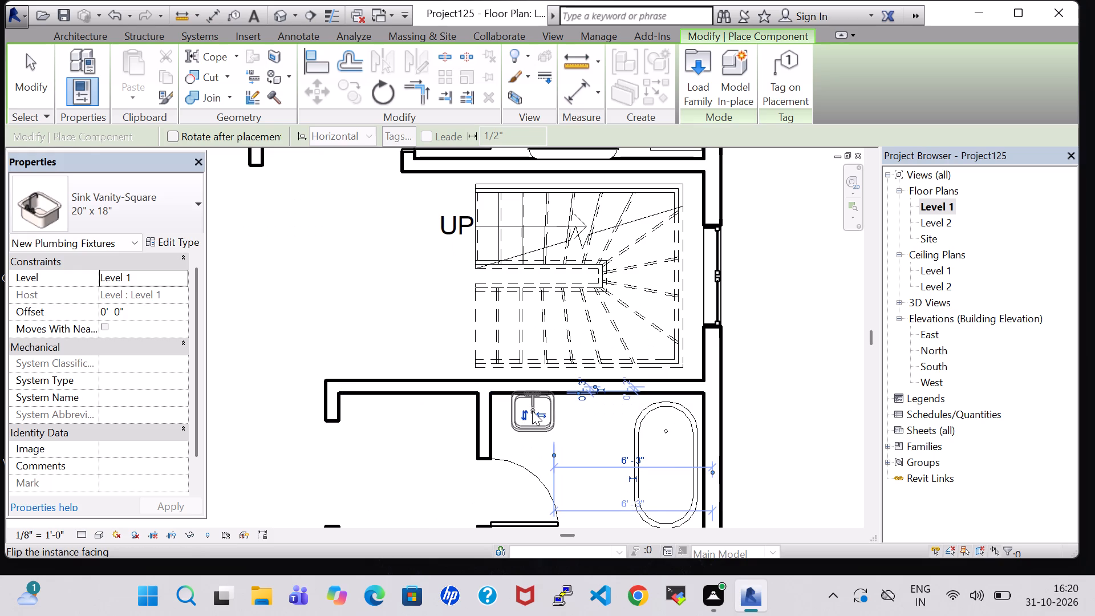
key("Escape")
key("Escape")
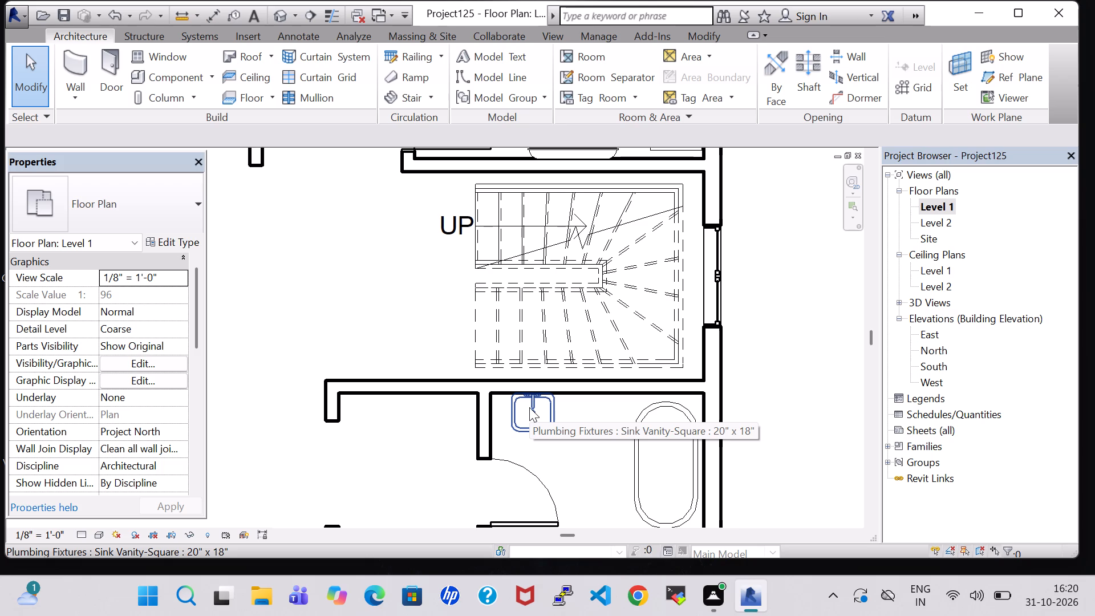
key("Escape")
key("Escape")
Place a matching 24" x 48" Mirror-Ellipse on the lower bathroom's north wall, roughly centred behind the sink.
scroll(386, 277, "down", 4)
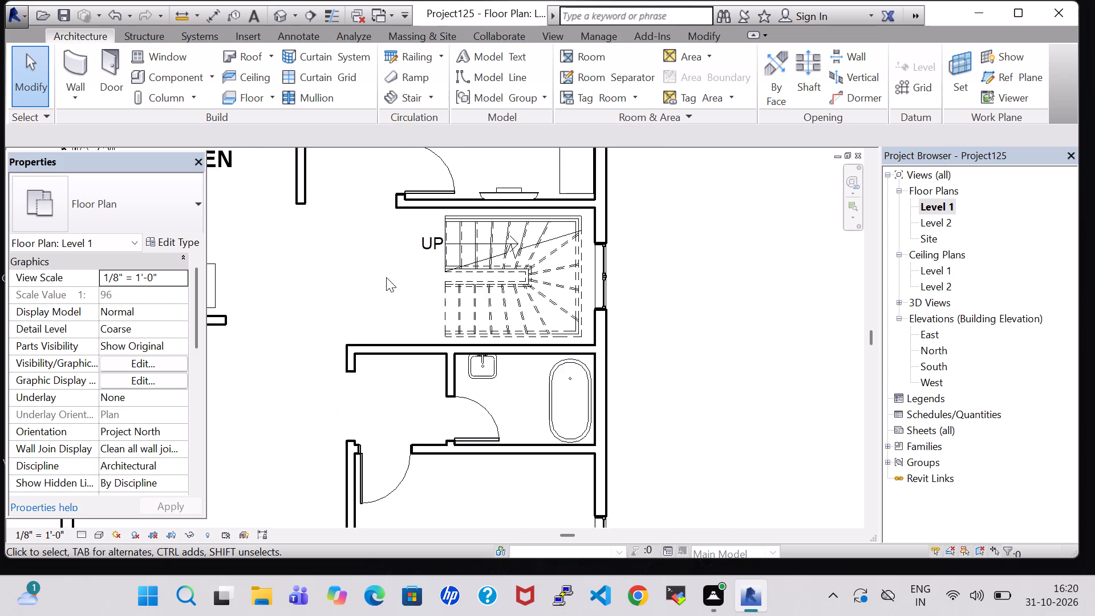
scroll(386, 277, "down", 1)
middle_click_drag(390, 269, 463, 407)
middle_click_drag(468, 423, 470, 434)
scroll(426, 270, "up", 7)
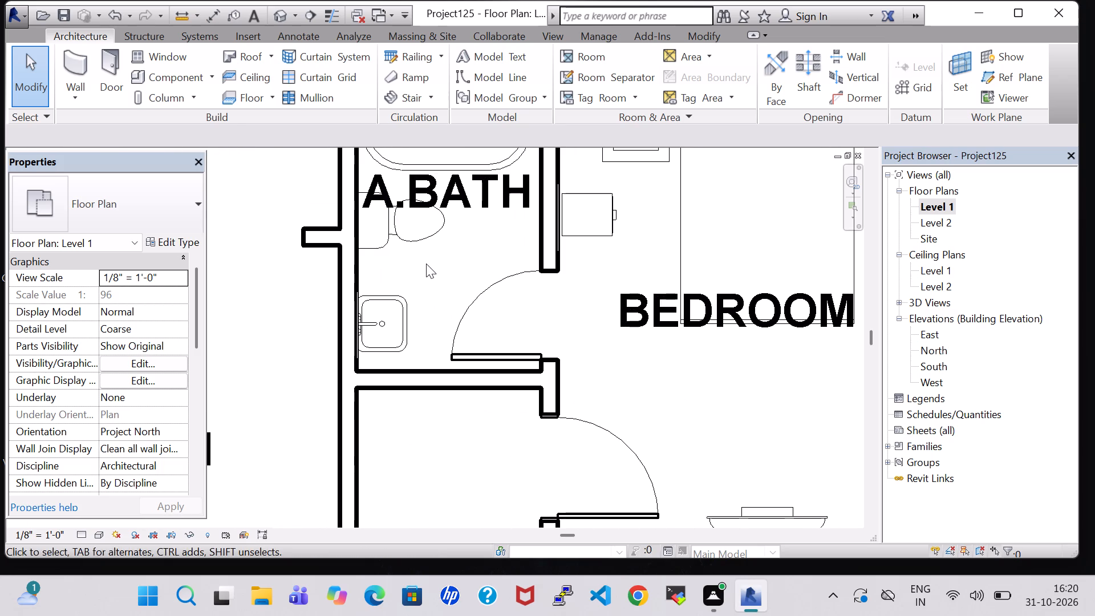
left_click(357, 302)
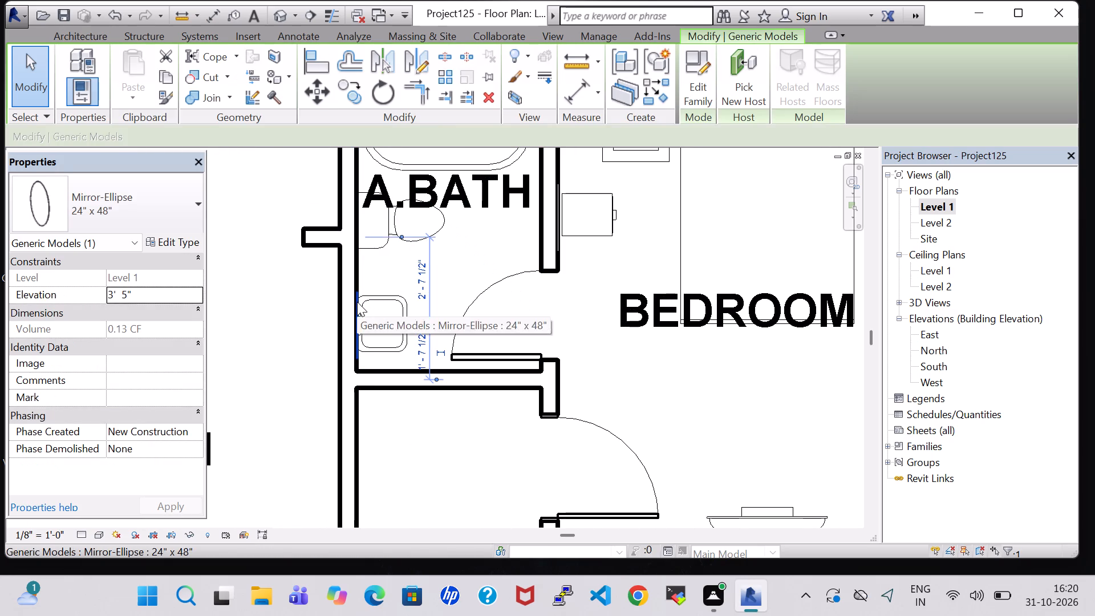
right_click(357, 302)
left_click(475, 309)
middle_click_drag(603, 467, 590, 376)
middle_click_drag(590, 373, 590, 333)
middle_click_drag(591, 327, 599, 285)
middle_click_drag(648, 362, 611, 140)
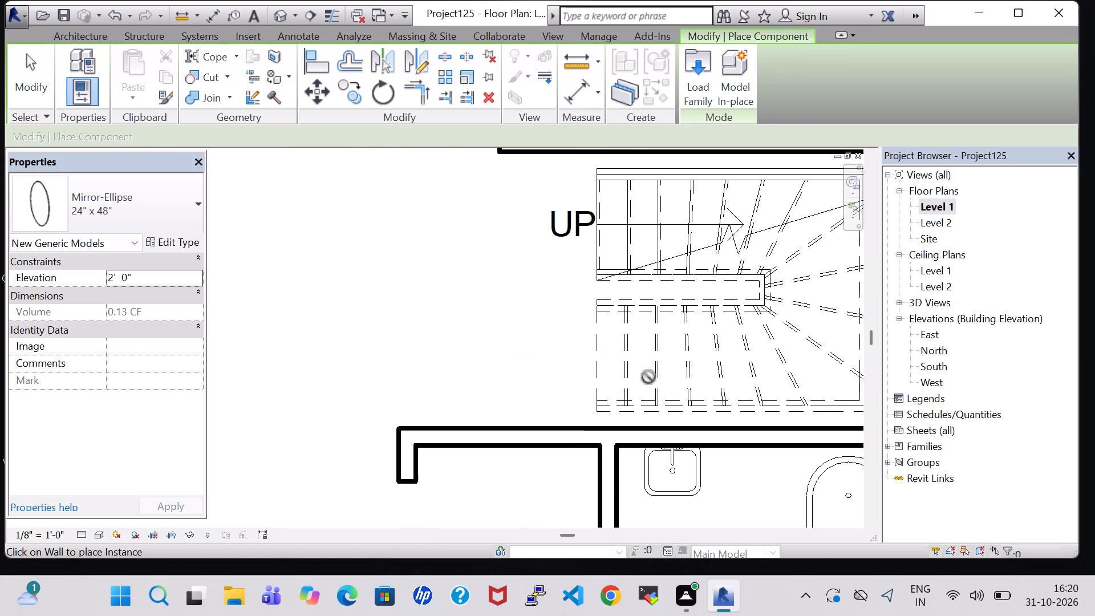
scroll(662, 447, "up", 9)
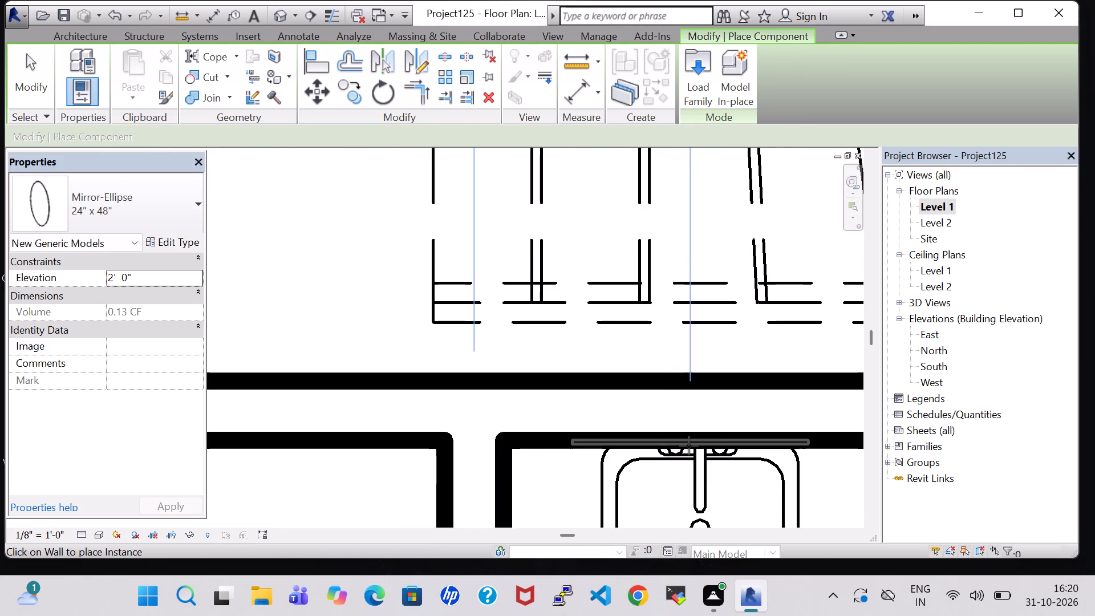
left_click(689, 445)
key("Escape")
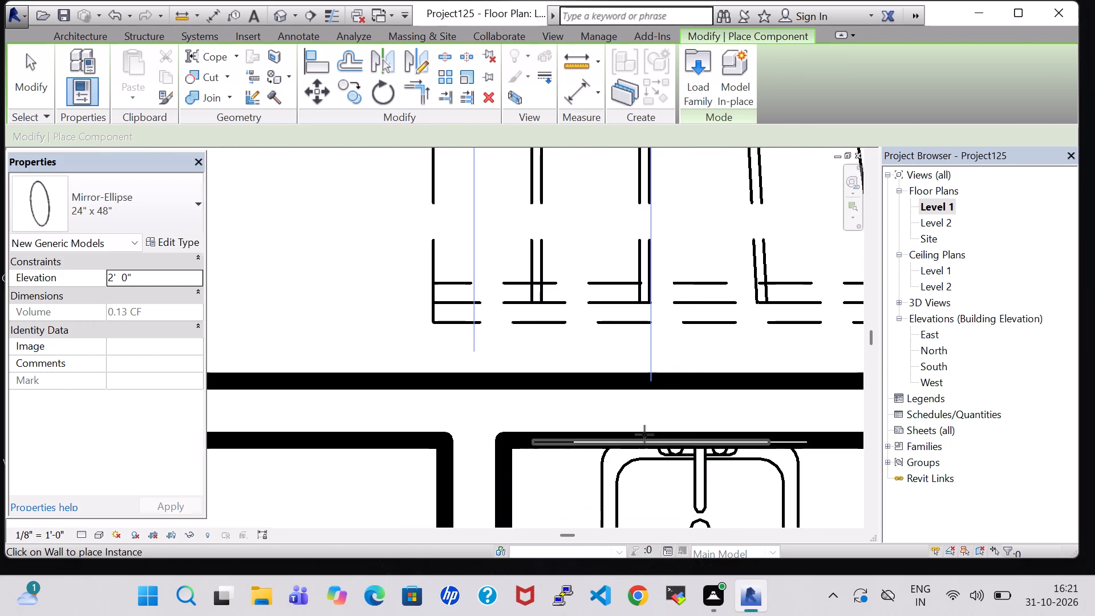
key("Escape")
key("Escape")
Set the new mirror's elevation to 3' 5" and apply it.
left_click(624, 440)
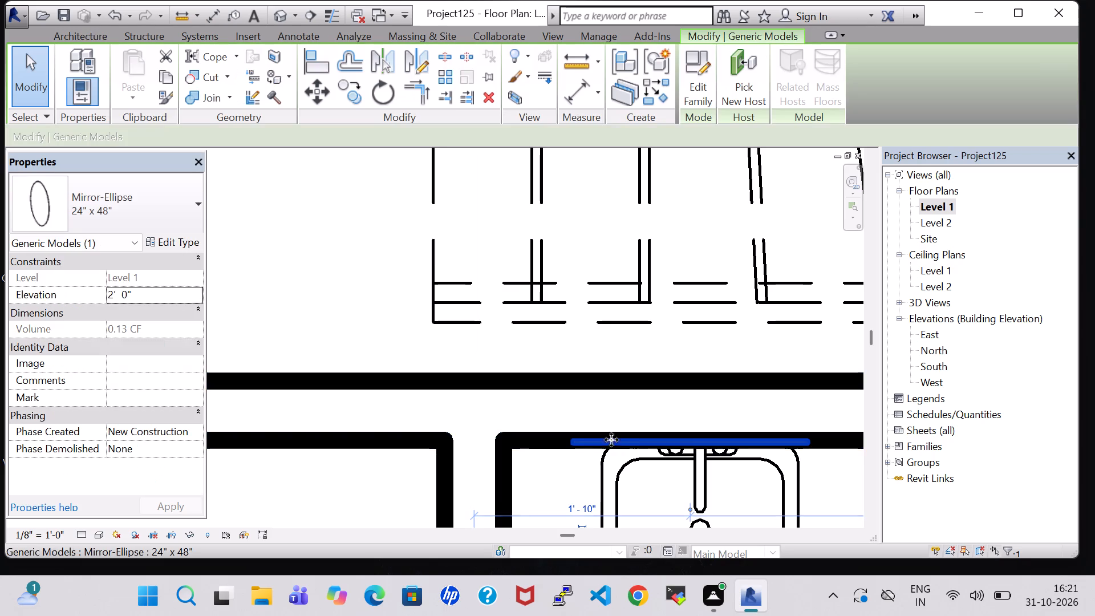
double_click(111, 295)
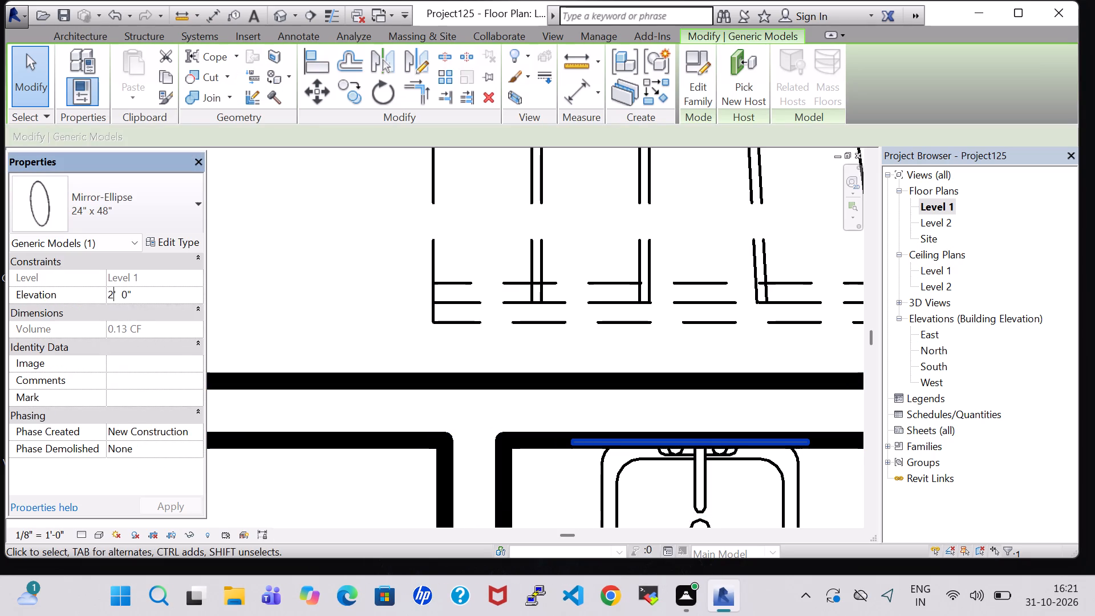
key("BackSpace")
key("3")
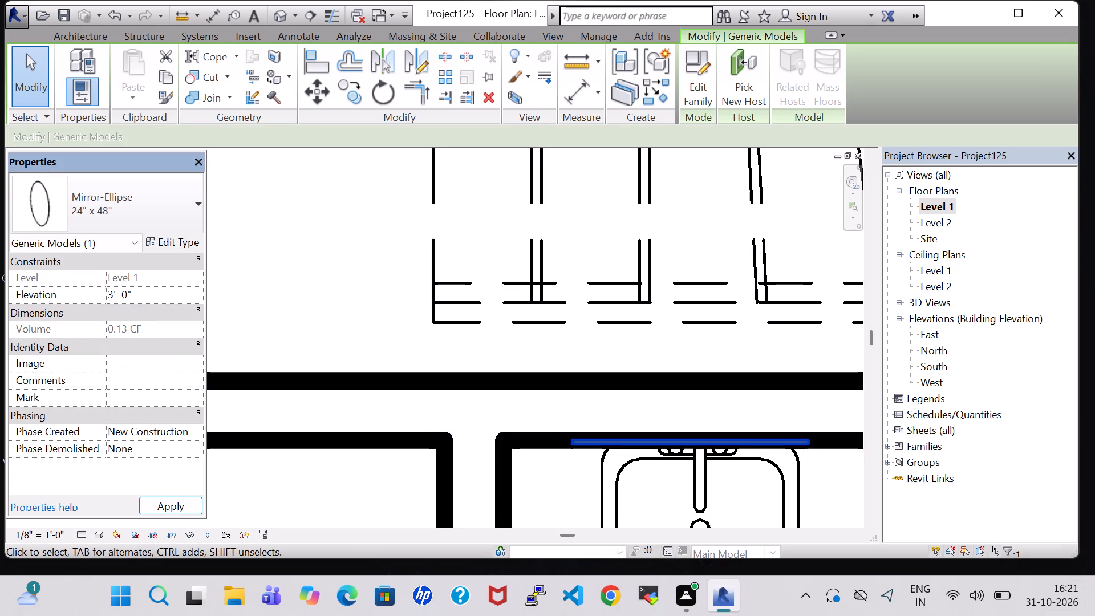
left_click(124, 294)
key("BackSpace")
key("5")
left_click(180, 502)
left_click(271, 285)
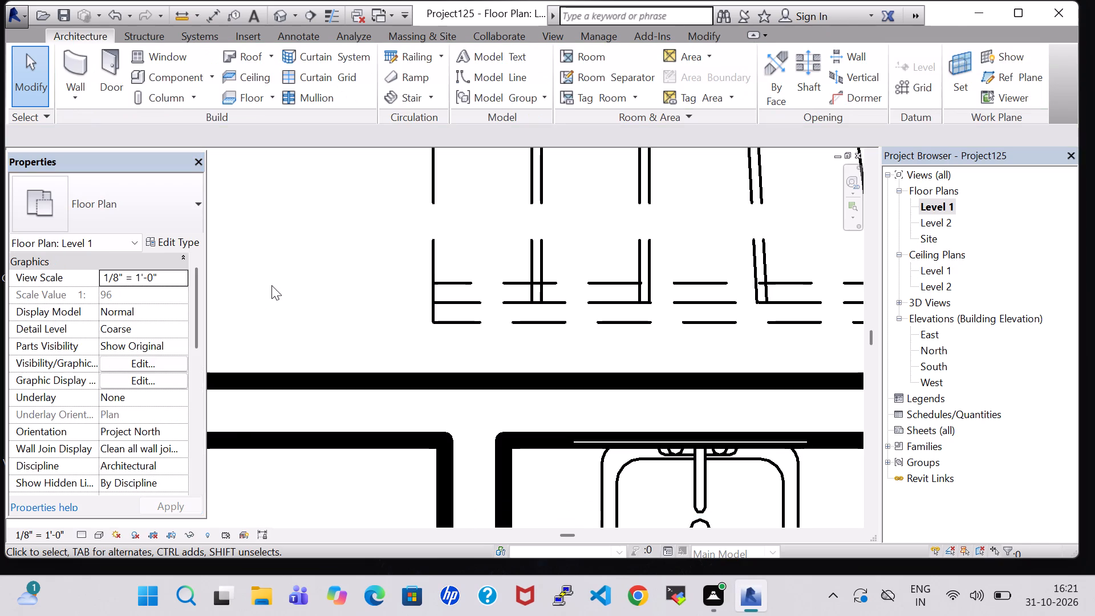
scroll(300, 302, "down", 8)
middle_click_drag(467, 399, 450, 314)
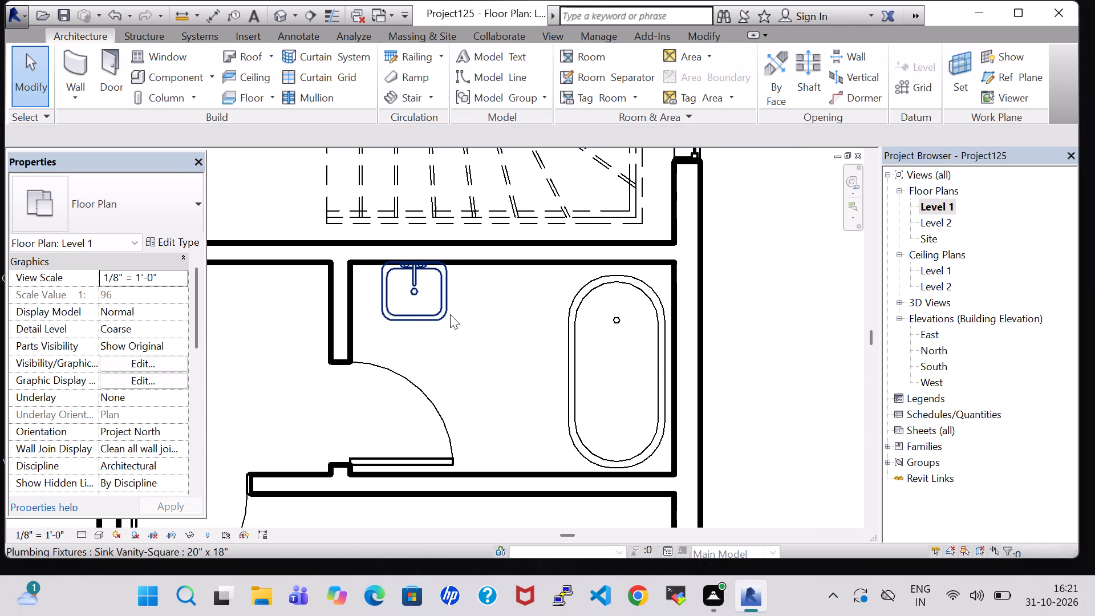
Place a matching Toilet-Domestic-3D against the lower bathroom's south wall, between the door and the tub, facing north.
scroll(450, 314, "down", 2)
middle_click_drag(450, 314, 513, 533)
scroll(337, 333, "down", 4)
middle_click_drag(325, 261, 372, 396)
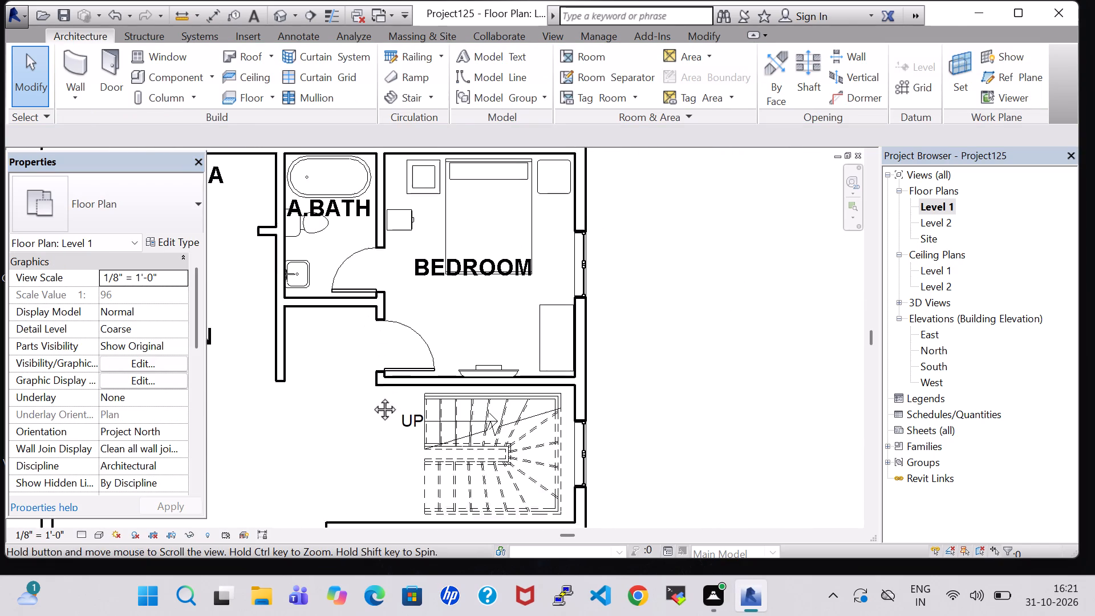
middle_click_drag(372, 396, 373, 407)
left_click(313, 270)
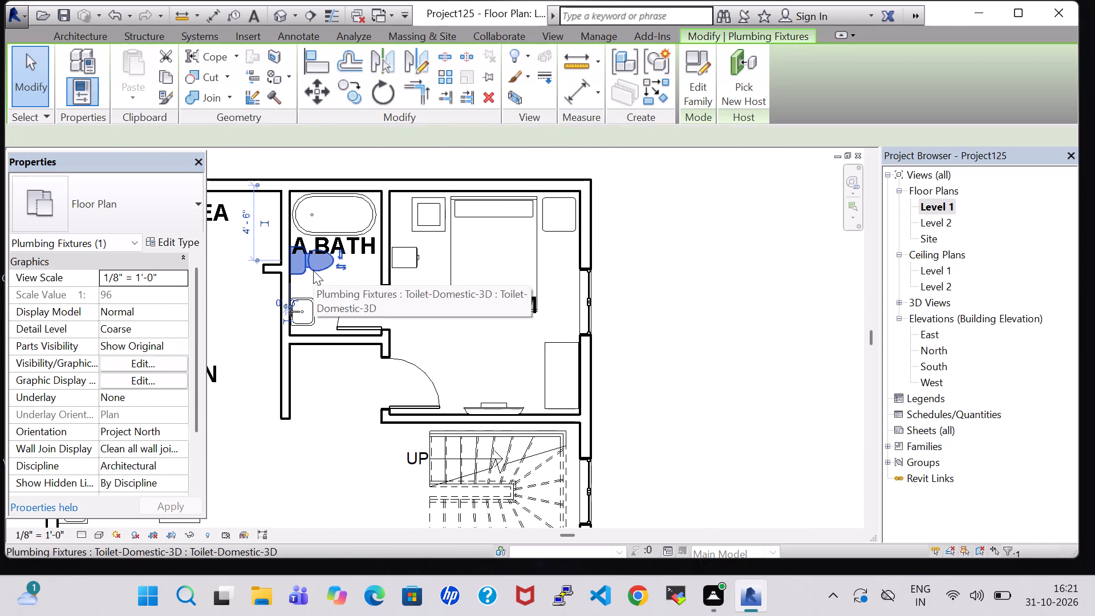
right_click(314, 270)
left_click(397, 310)
middle_click_drag(687, 418, 668, 254)
key("space")
key("space")
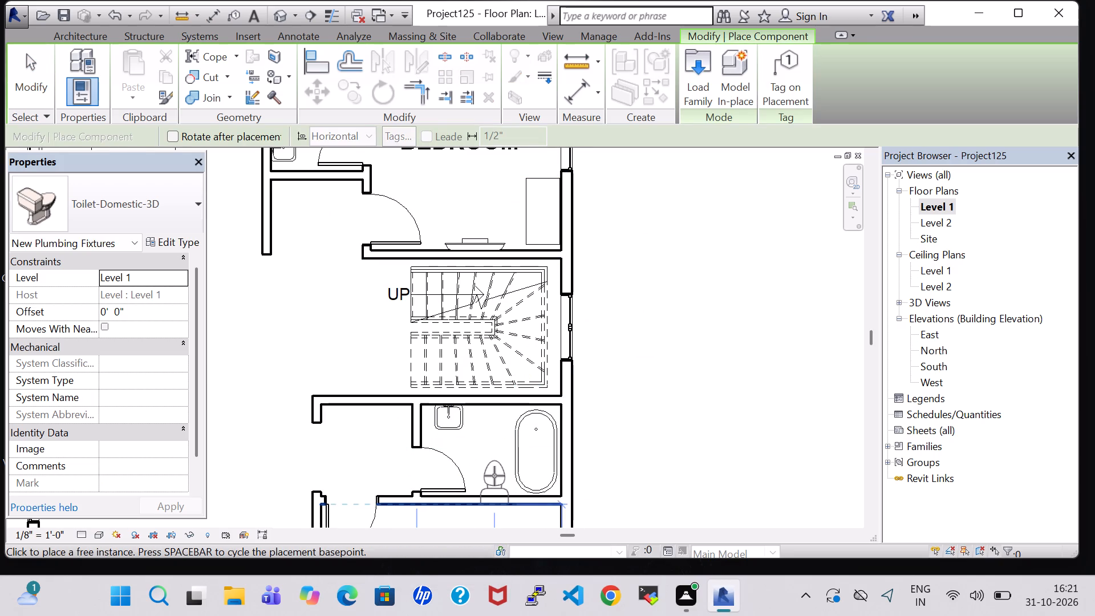
left_click(492, 467)
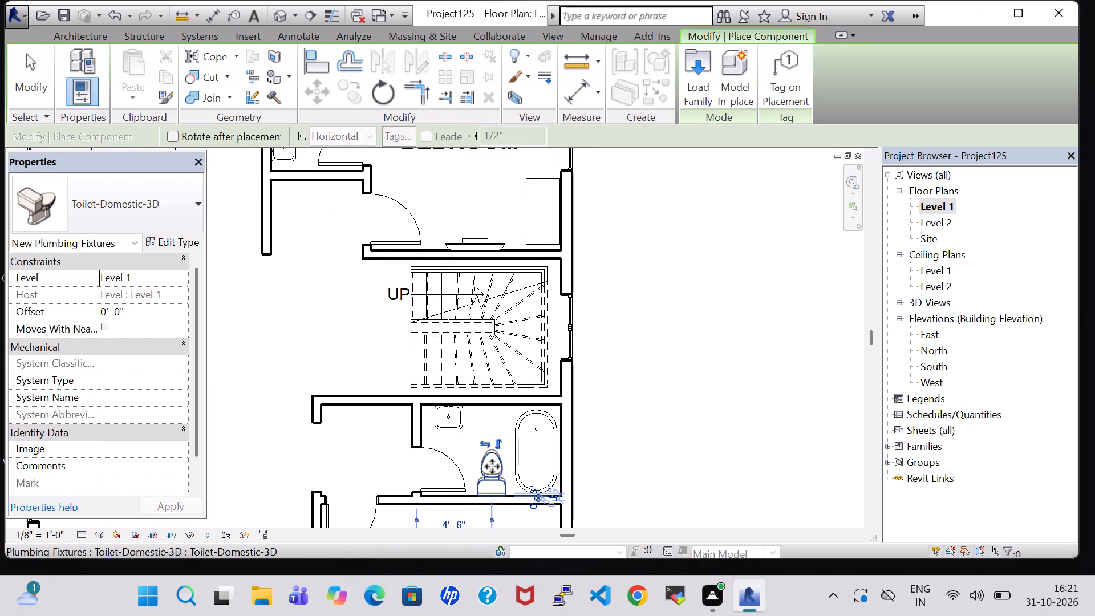
key("Escape")
key("Escape")
In the 3D view, place a matching 5" Strainer - 2" Drain round floor drain on the Level 1 work plane, between the lower bathroom's tub and sink.
scroll(486, 434, "down", 4)
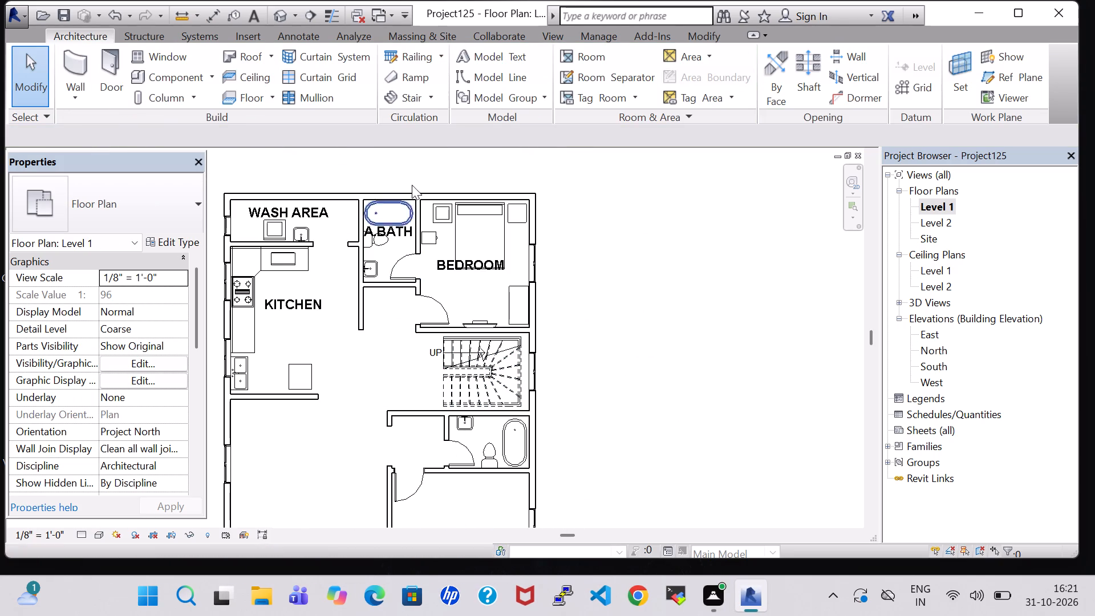
left_click(286, 18)
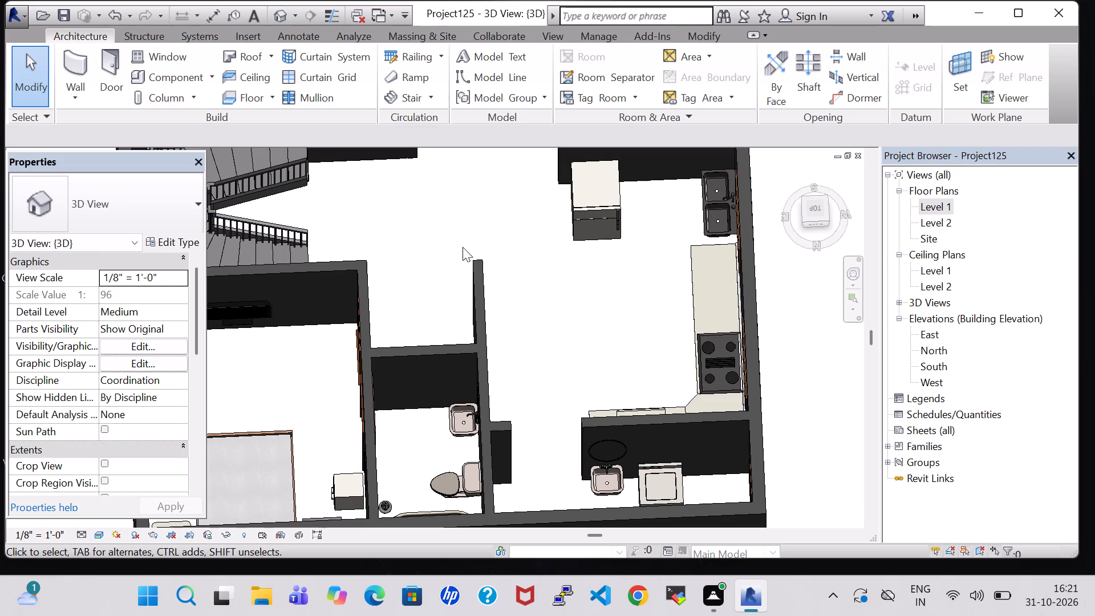
left_click(387, 506)
right_click(387, 506)
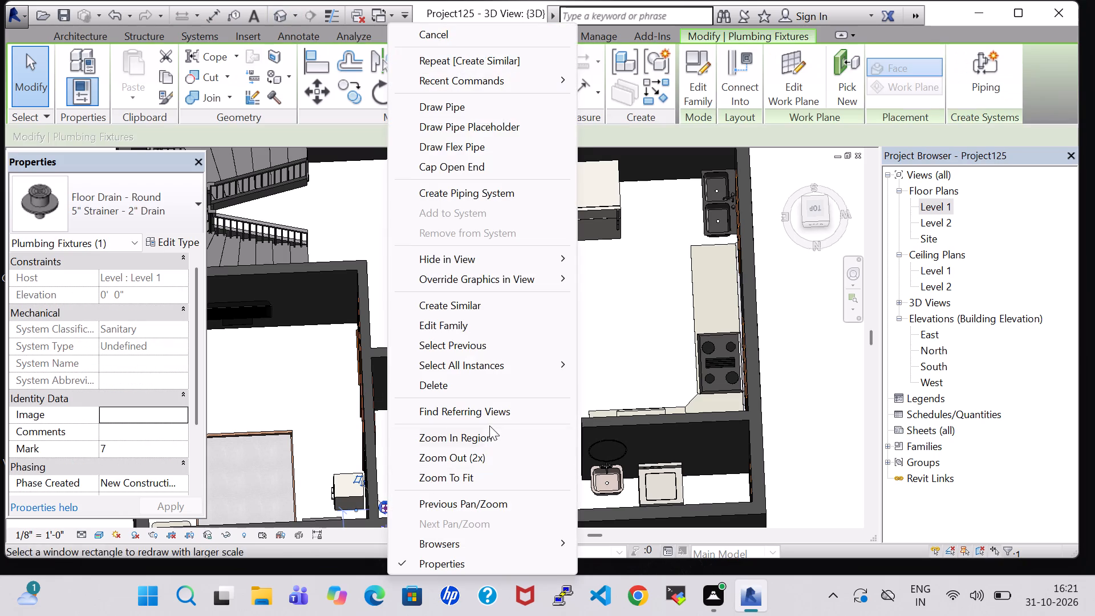
left_click(455, 299)
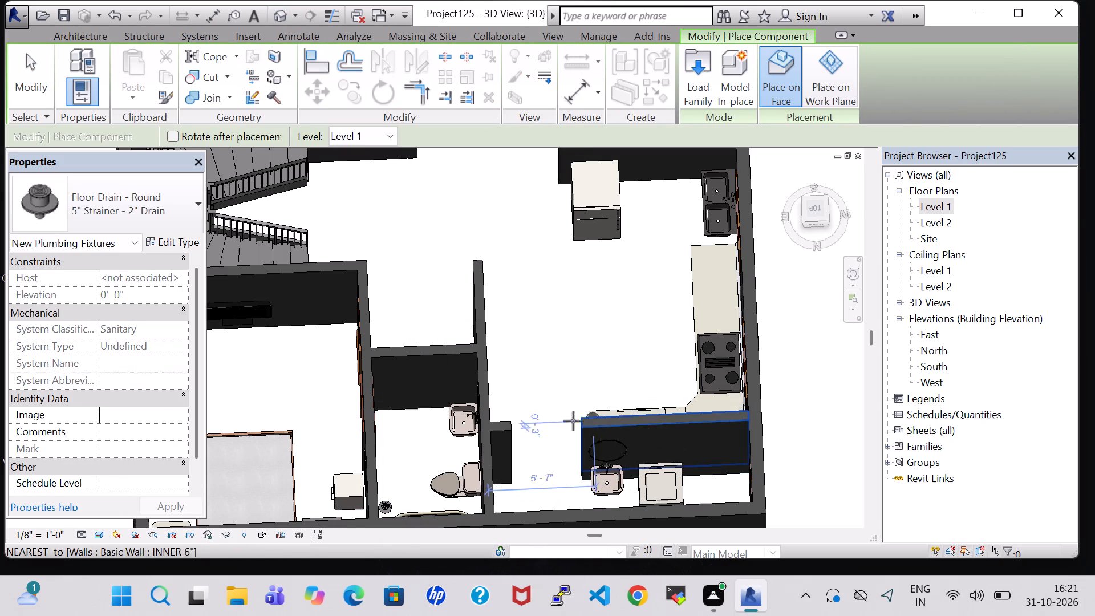
scroll(490, 353, "down", 2)
middle_click_drag(449, 297, 547, 487)
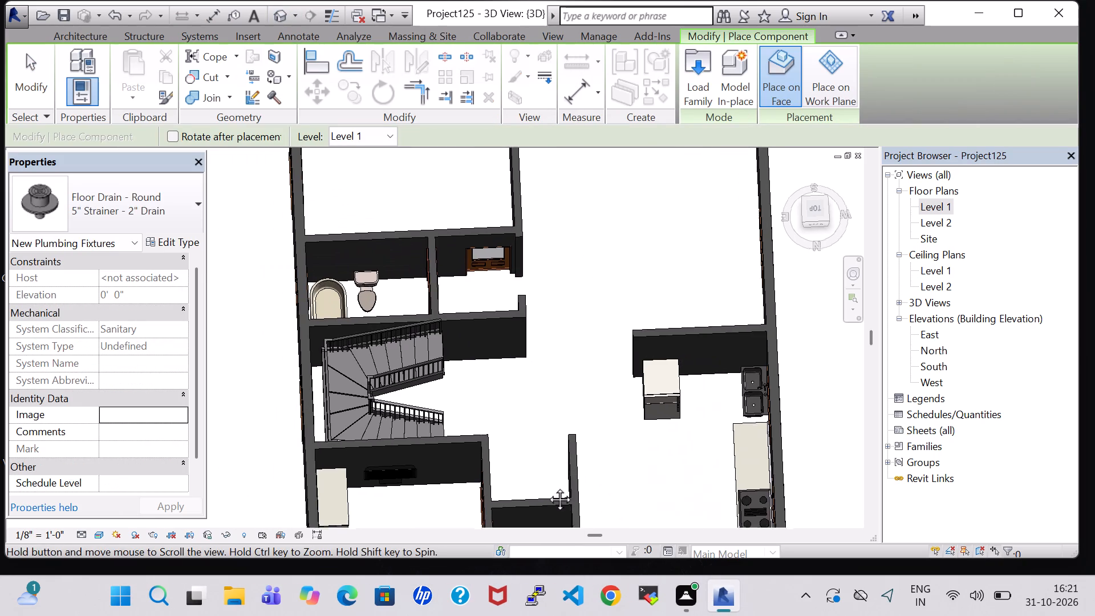
middle_click_drag(547, 487, 547, 507)
middle_click_drag(424, 352, 427, 367, "shift")
middle_click_drag(428, 370, 428, 450, "shift")
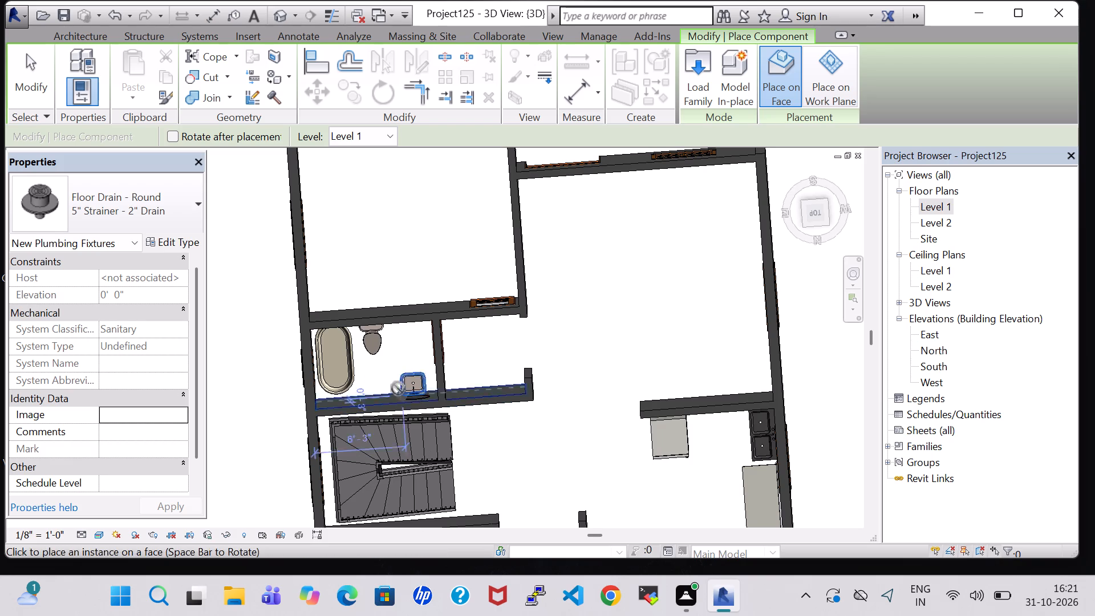
left_click(819, 79)
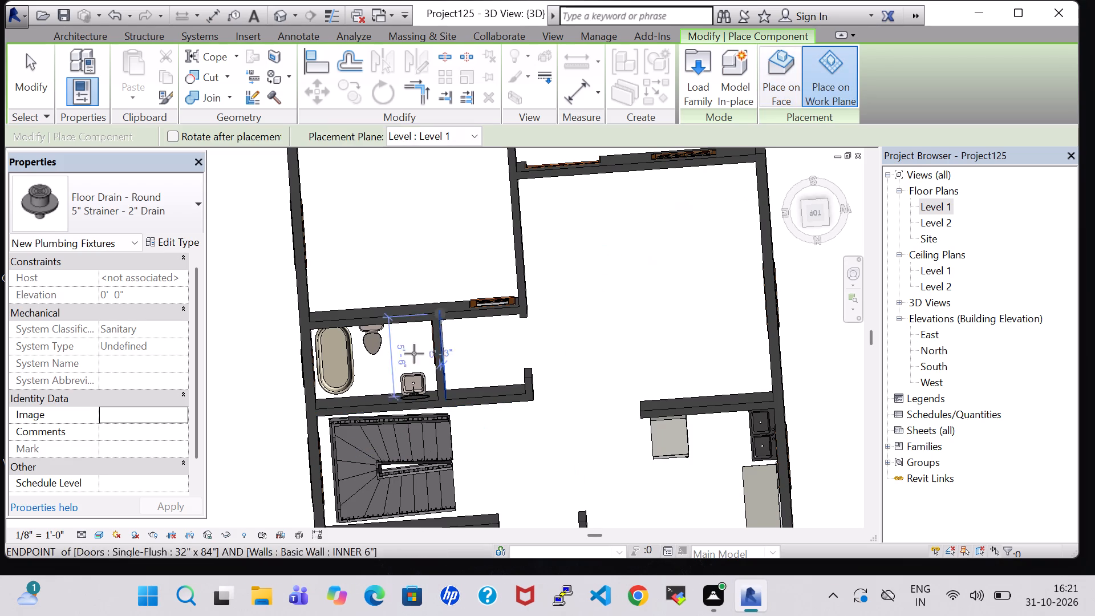
left_click(367, 383)
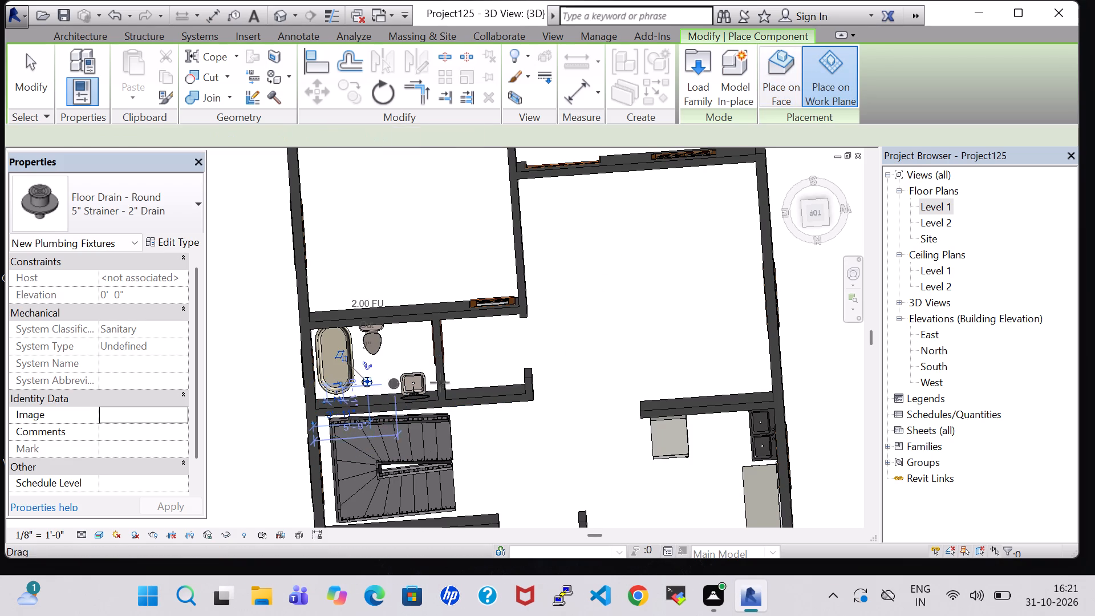
key("Escape")
key("Escape")
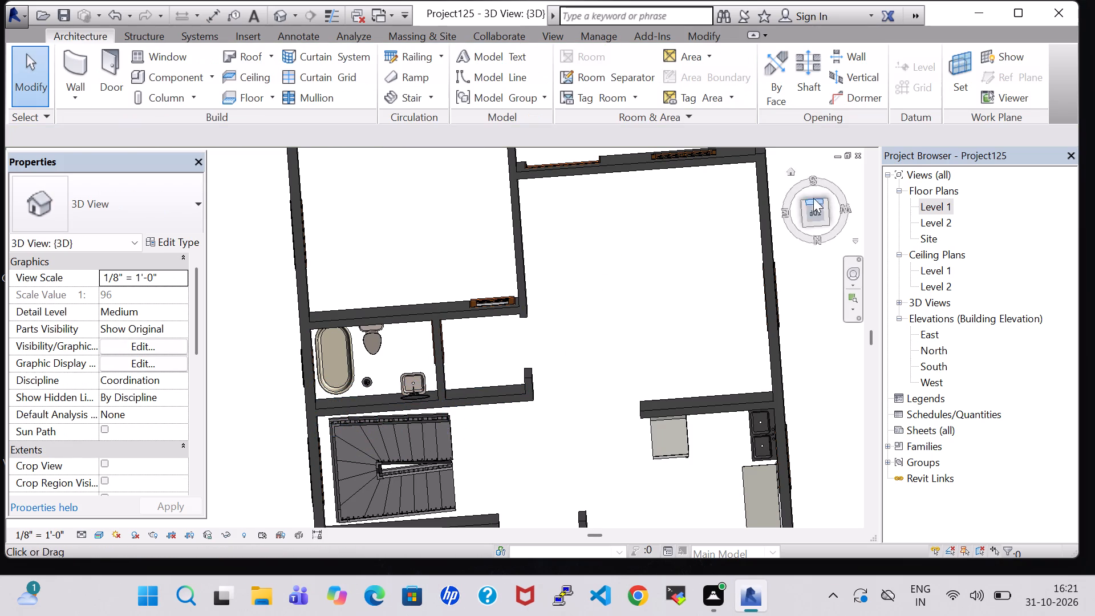
Return to the Level 1 floor plan and place a tagged room in the small bathroom south of the stair.
double_click(941, 212)
scroll(636, 281, "down", 2)
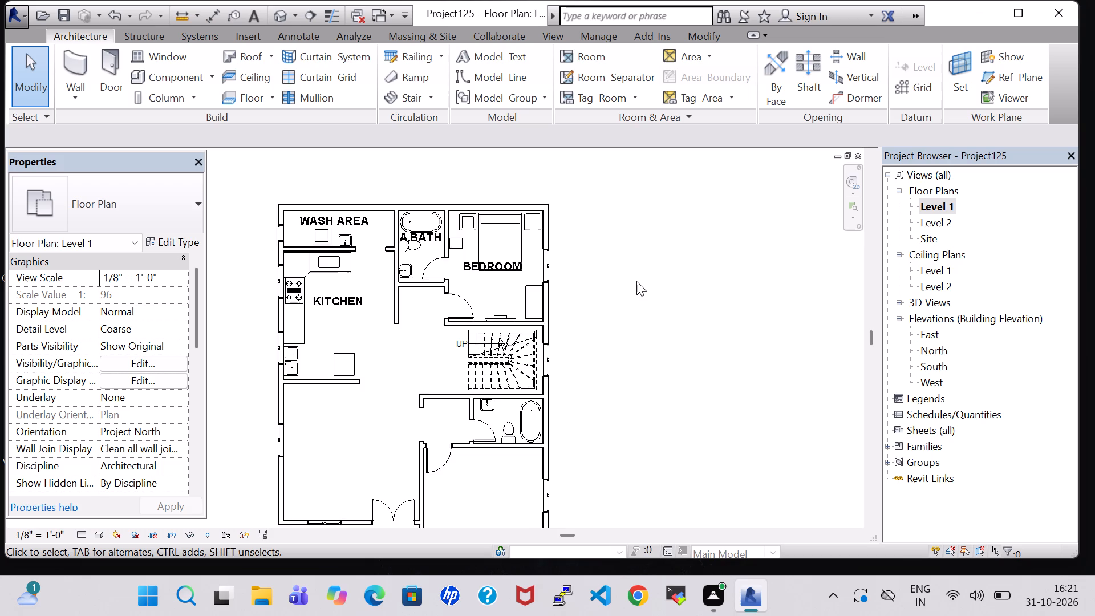
scroll(636, 281, "down", 1)
middle_click_drag(623, 287, 670, 277)
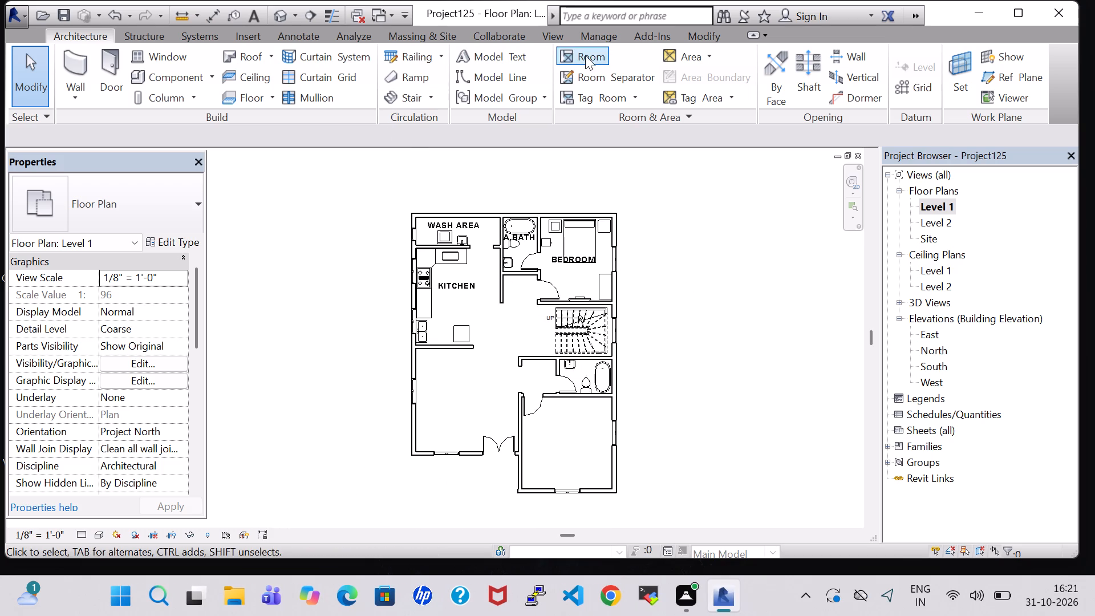
left_click(595, 53)
left_click(582, 380)
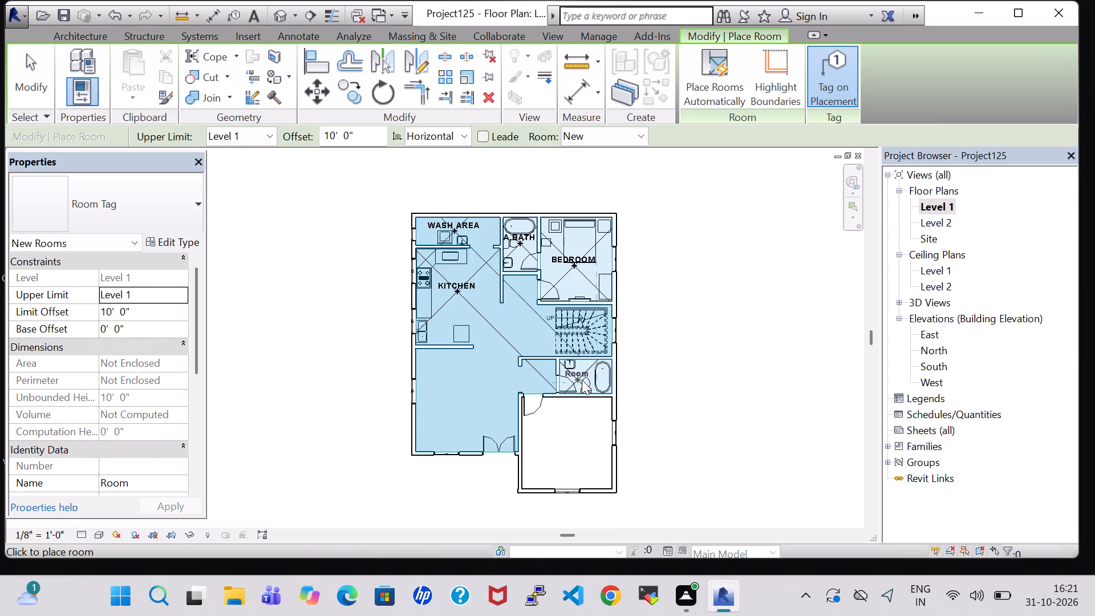
key("Escape")
key("Escape")
Rename the new room south of the stair as BATH.
scroll(582, 374, "up", 2)
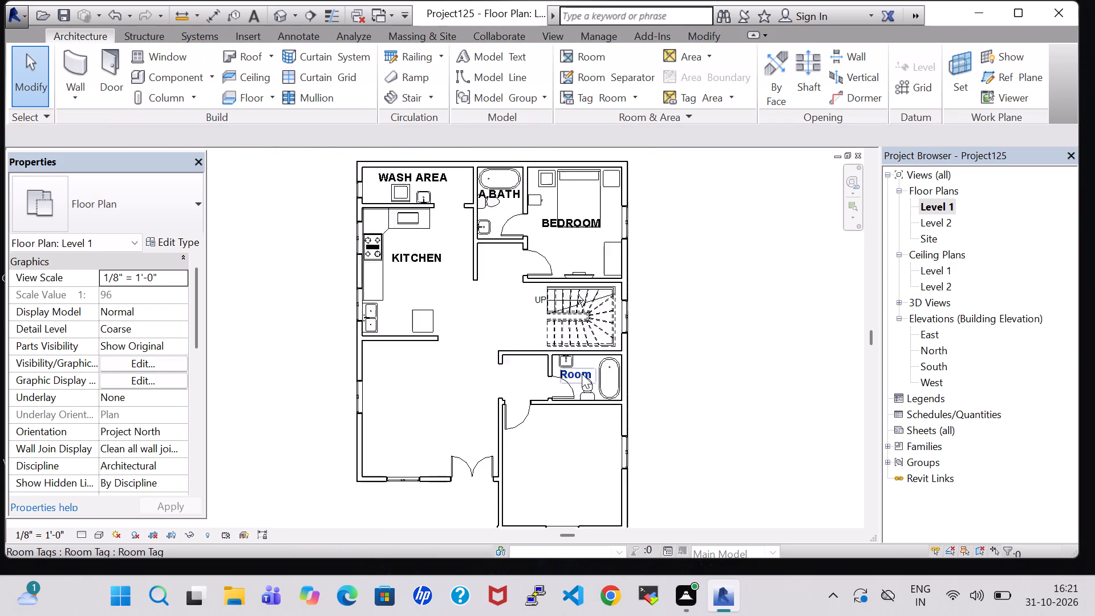
scroll(582, 374, "up", 5)
double_click(581, 378)
key("BackSpace")
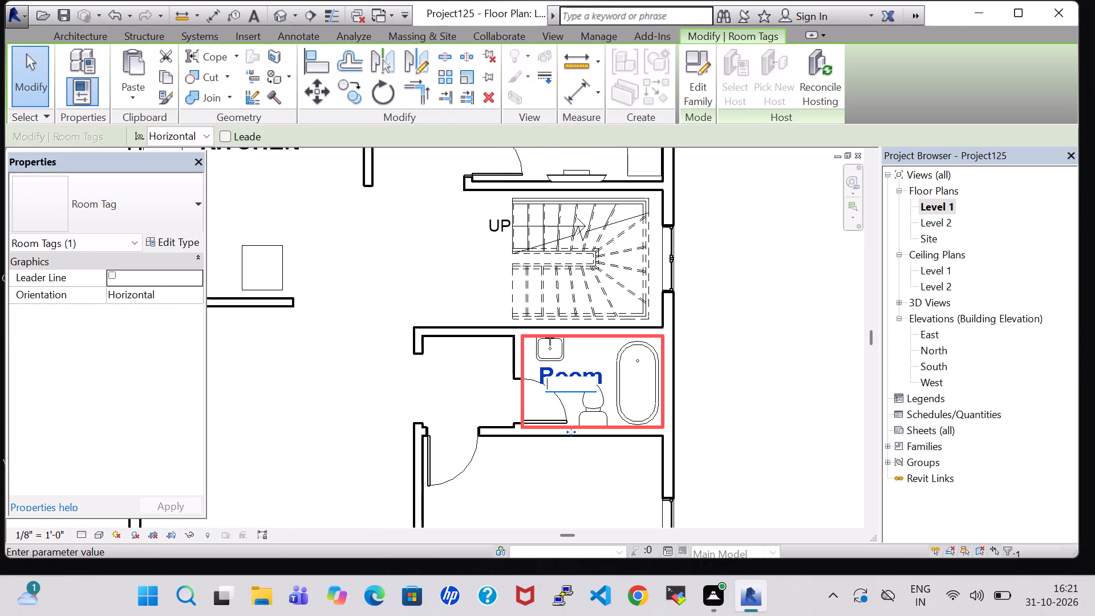
type("BATH")
key("Return")
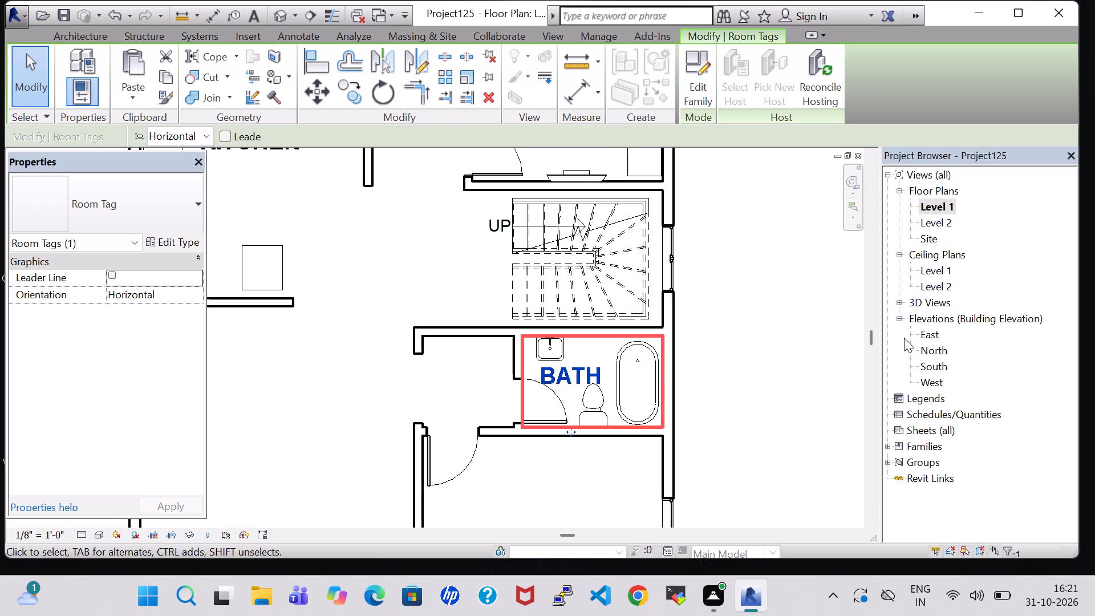
left_click(774, 310)
Add a prefix to the lower bathroom's room name so it reads C.BATH.
scroll(774, 310, "down", 4)
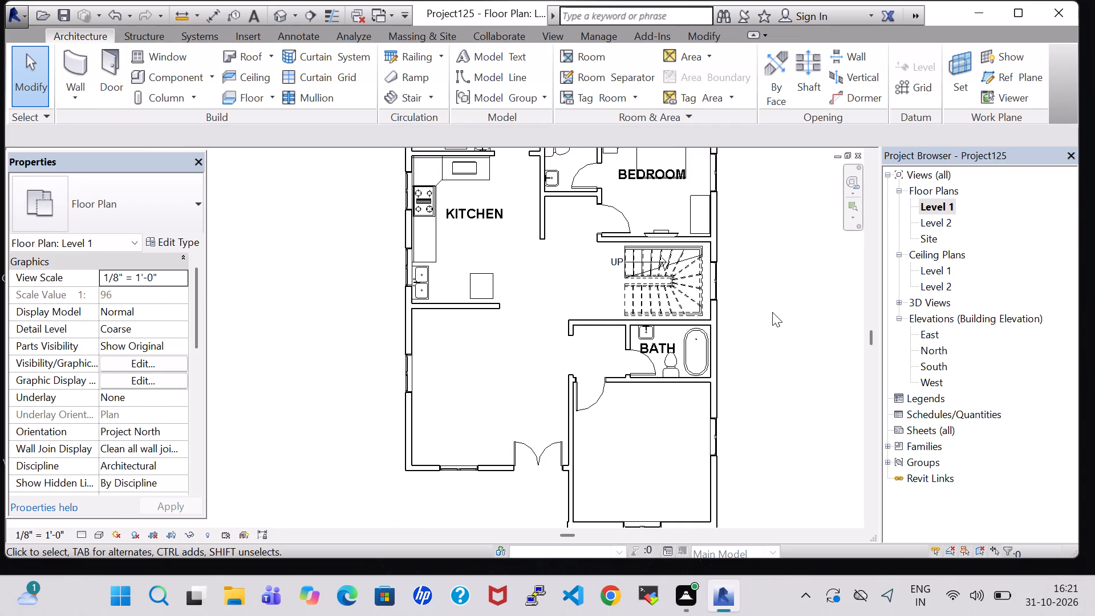
left_click(659, 341)
left_click(659, 341)
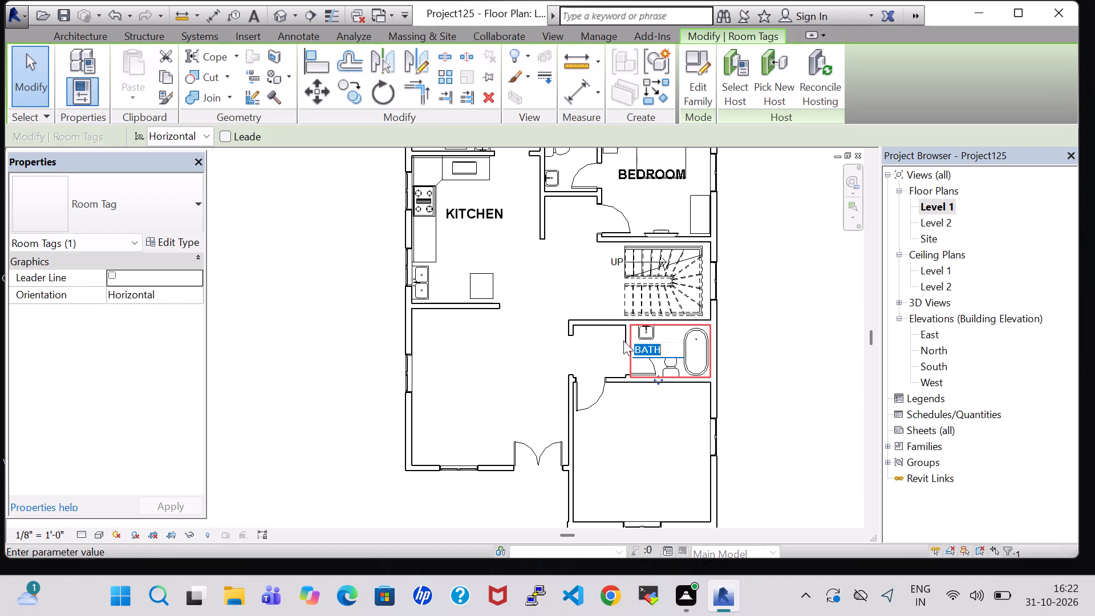
left_click(635, 352)
type("C.")
key("Return")
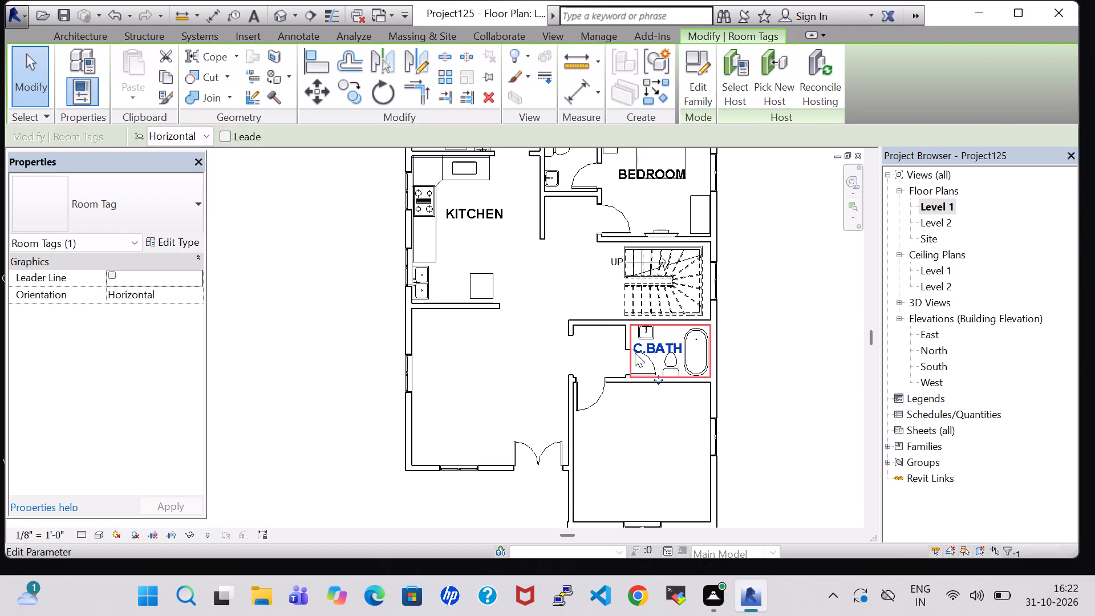
left_click(812, 362)
Place a matching Queen 62" x 83" Bed-Shaker in the southeast room, headboard toward the south wall window, about 5' 0" from the west wall.
scroll(804, 360, "down", 5)
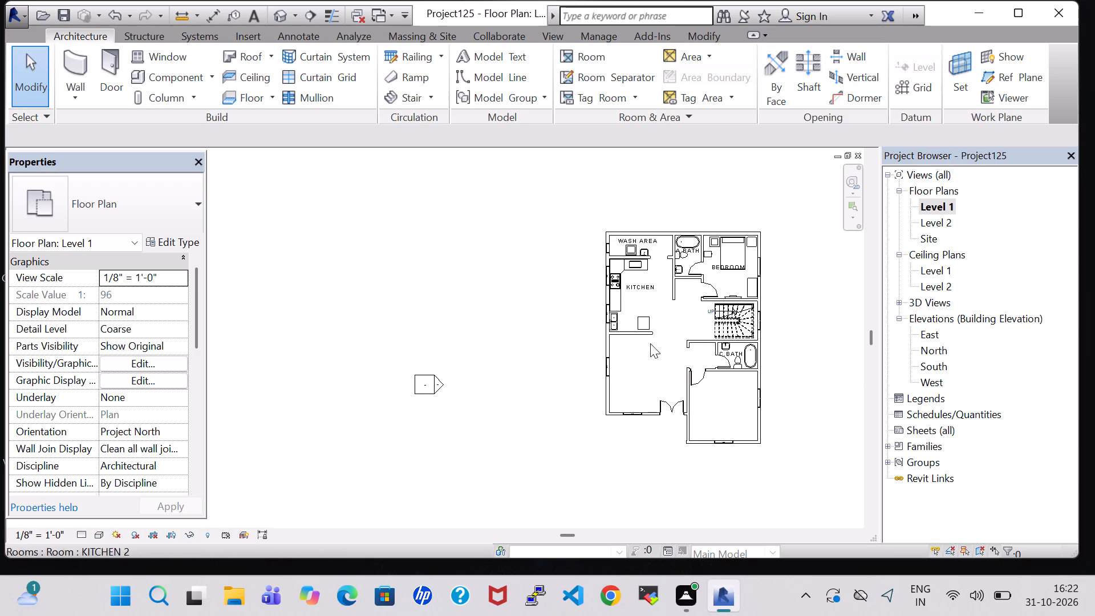
left_click(747, 249)
right_click(747, 249)
left_click(796, 306)
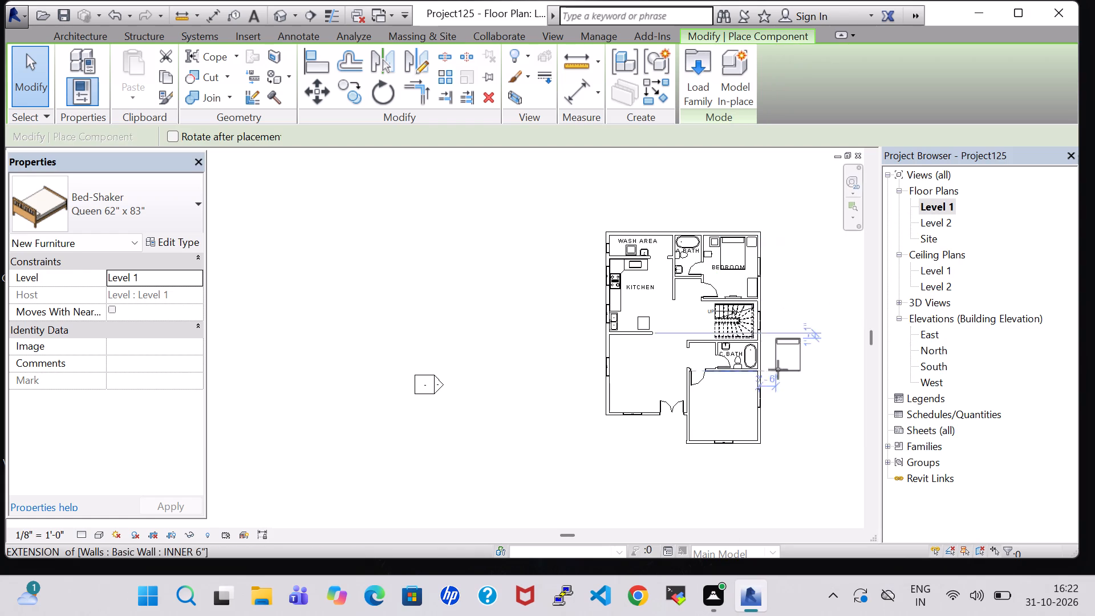
key("space")
key("space")
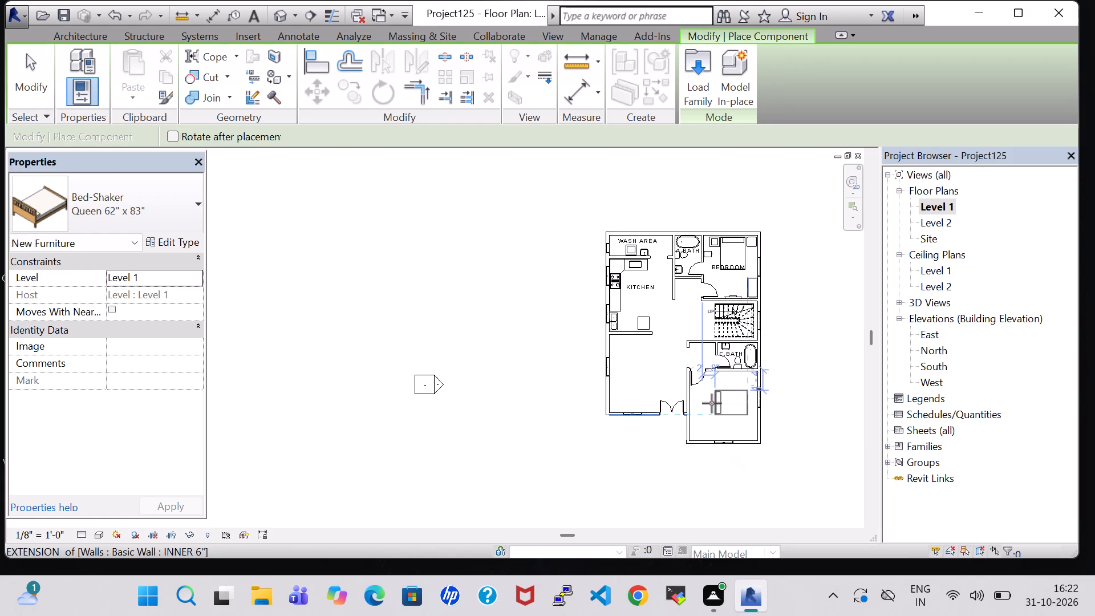
key("space")
key("space")
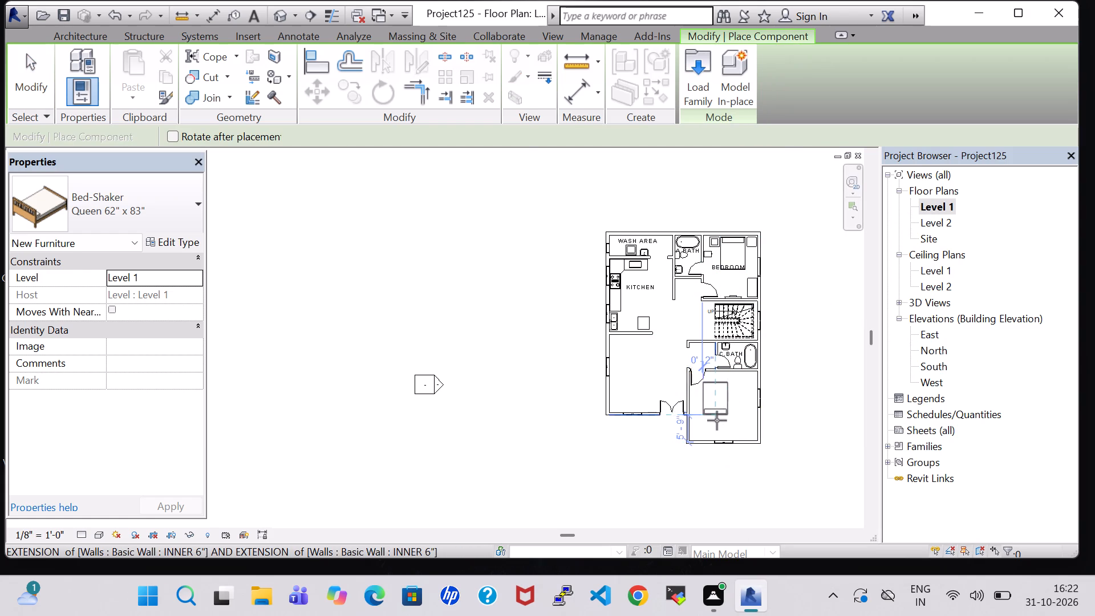
scroll(717, 420, "up", 7)
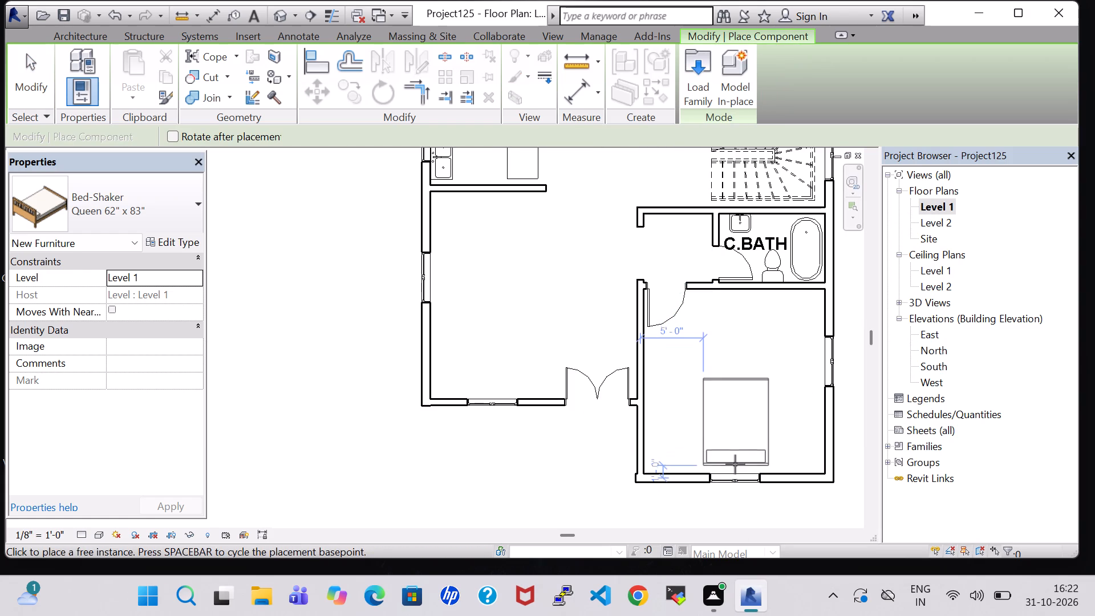
left_click(735, 464)
key("Escape")
key("Escape")
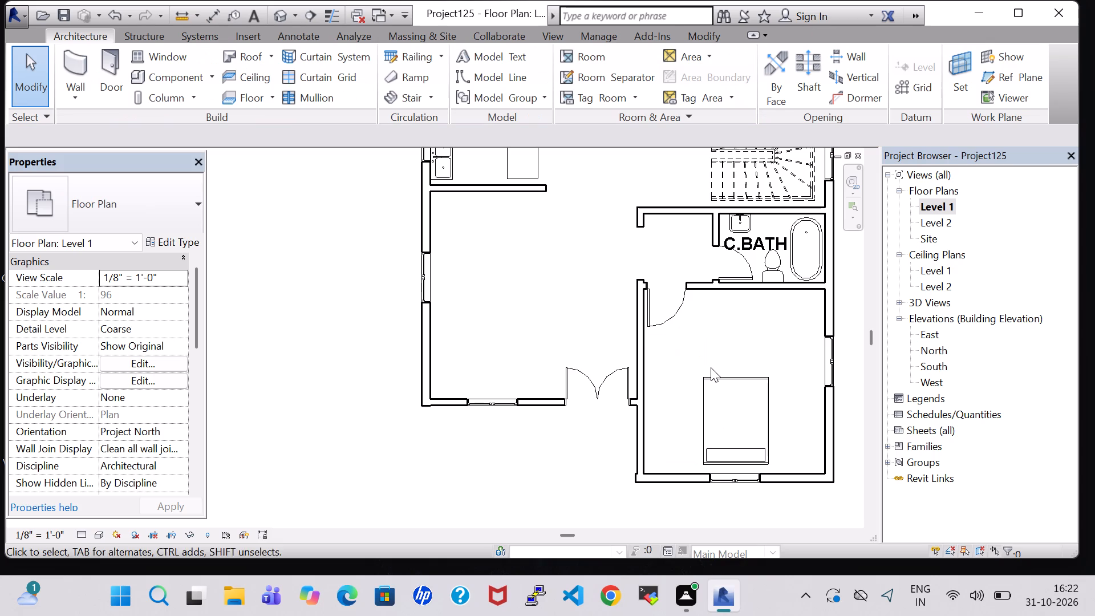
Change the southeast room's bed to the King 78" x 83" type.
scroll(711, 367, "down", 1)
left_click(715, 384)
key("Down")
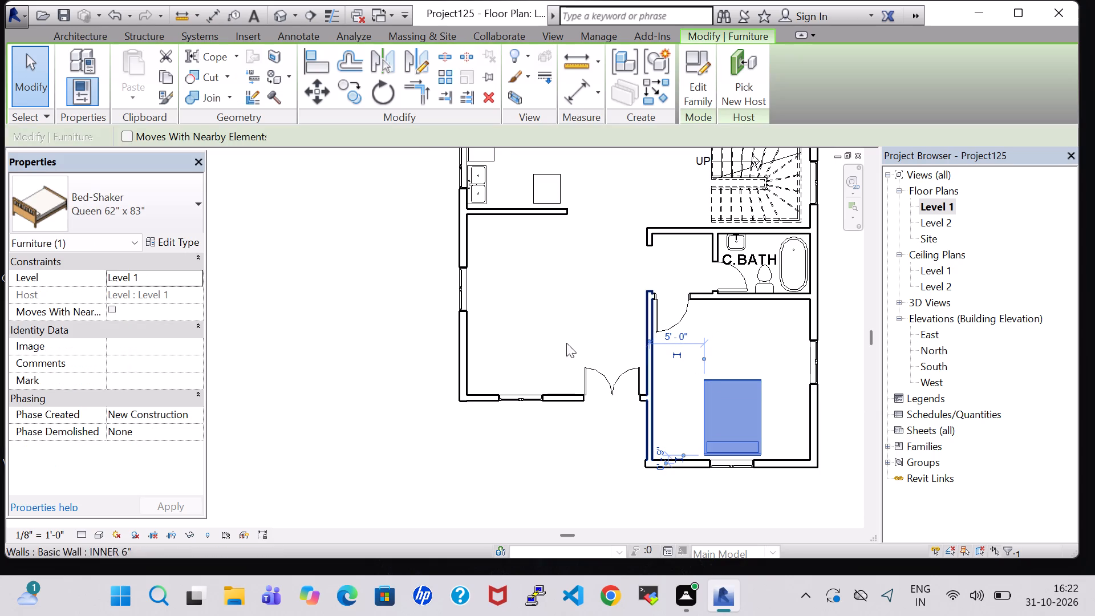
left_click(182, 246)
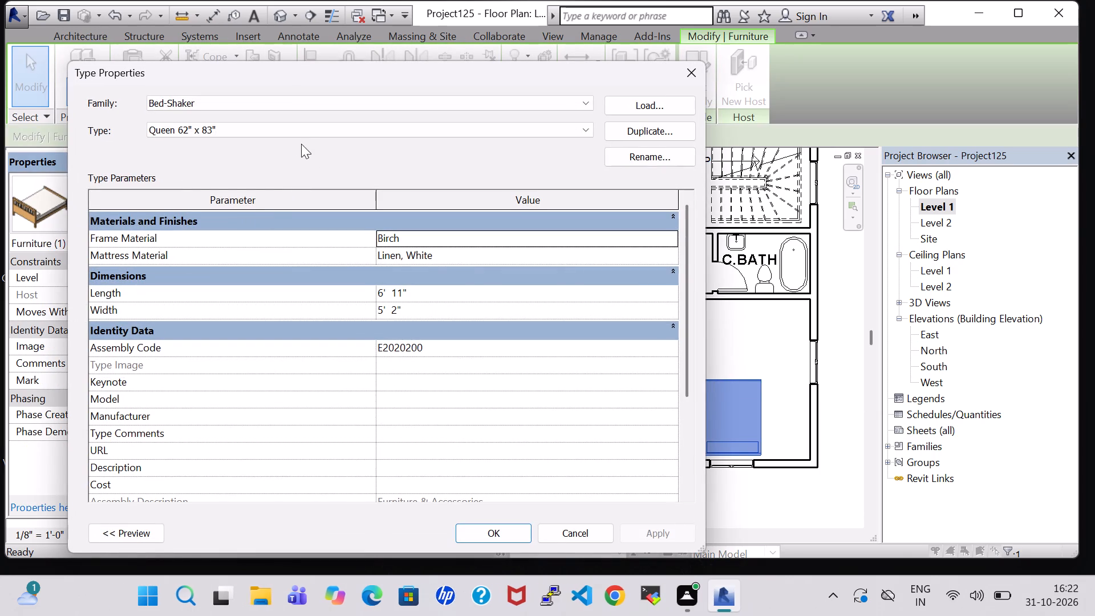
left_click(296, 126)
left_click(294, 152)
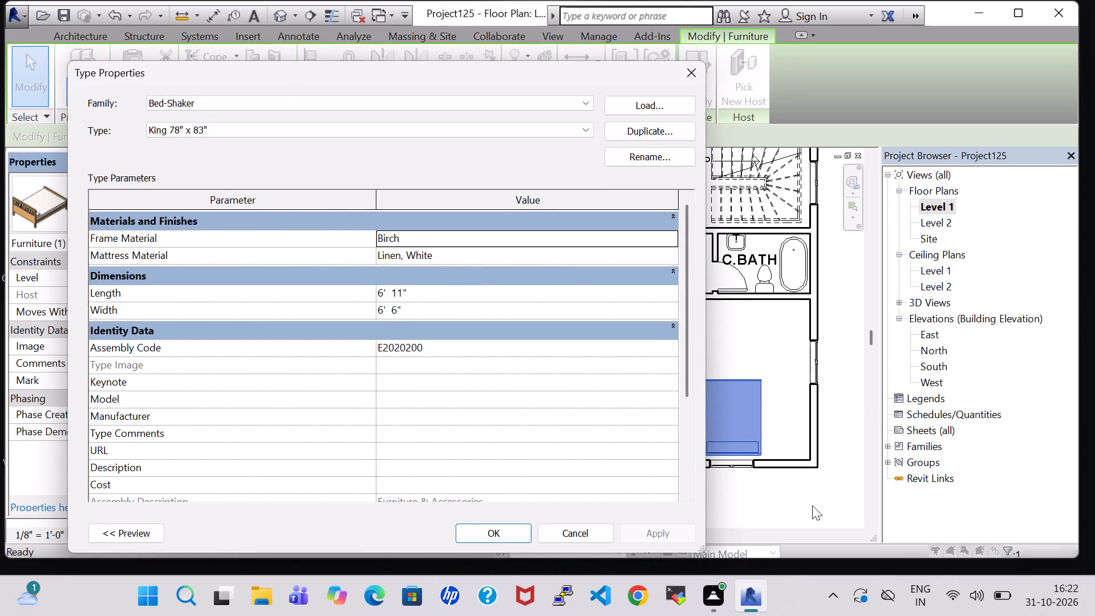
left_click(485, 535)
left_click(755, 517)
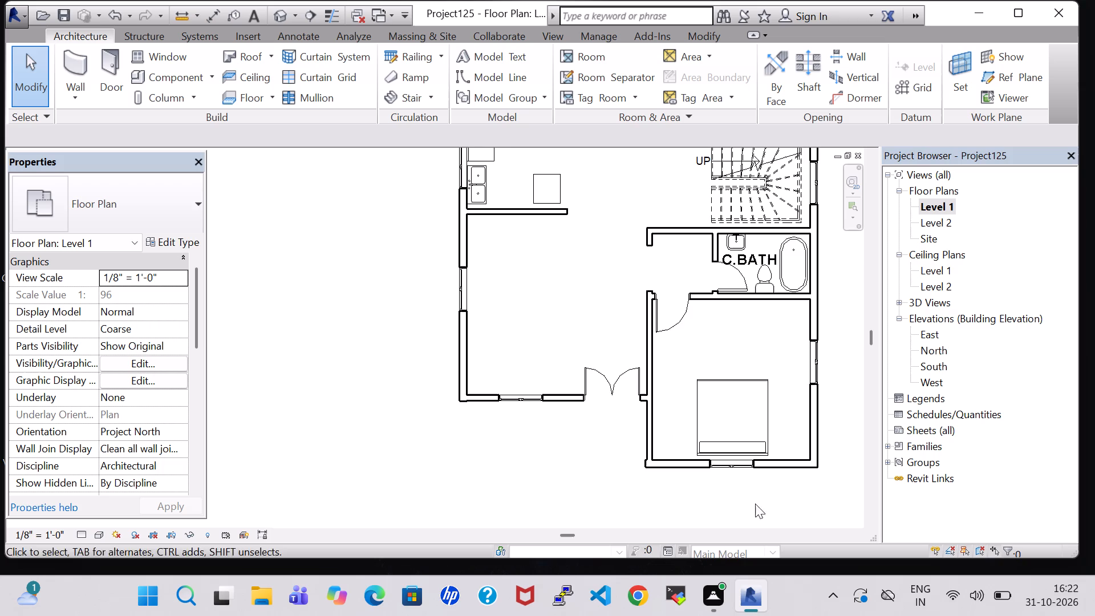
Place a matching Table-End 24" x 24" in the southeast room, east of the bed, about 1' 2" from the east wall's centreline.
scroll(713, 325, "down", 5)
middle_click_drag(713, 330, 683, 402)
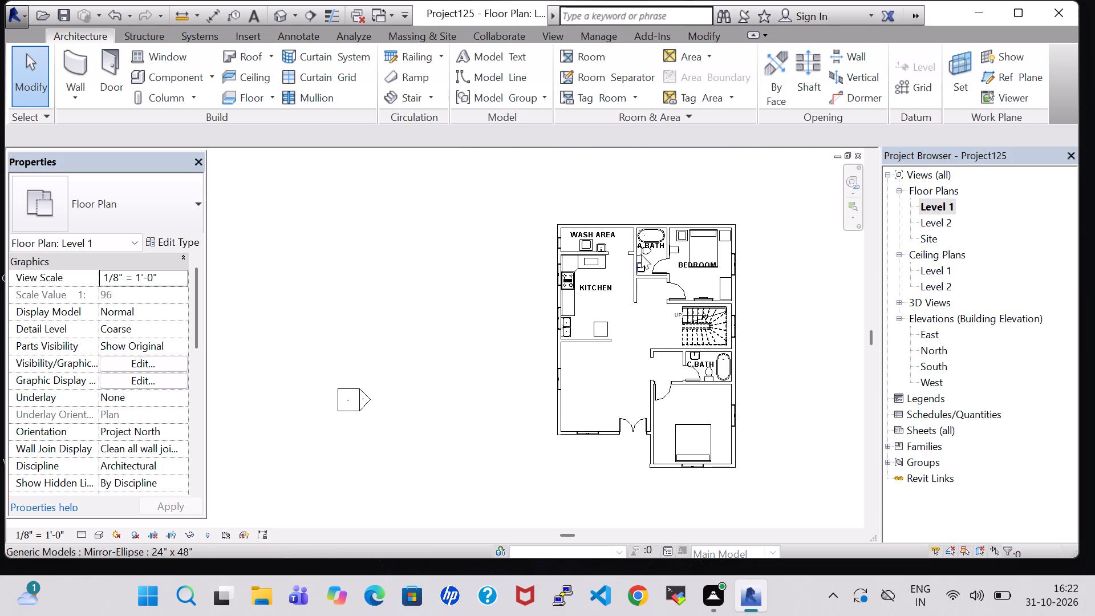
scroll(725, 238, "up", 7)
left_click(725, 238)
right_click(725, 238)
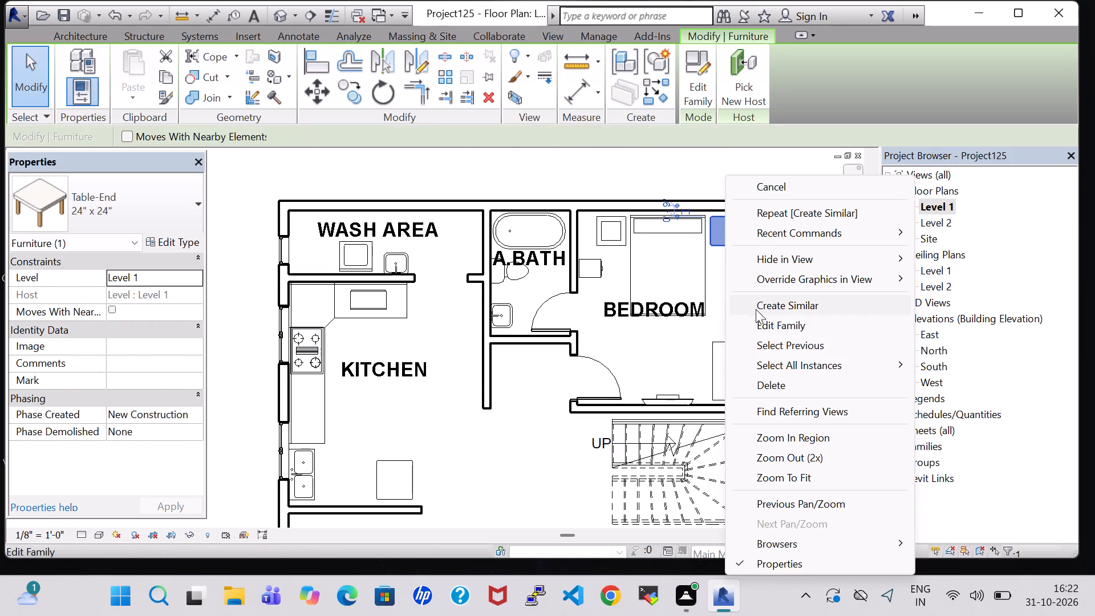
left_click(756, 306)
middle_click_drag(778, 445, 721, 185)
middle_click_drag(636, 460, 636, 285)
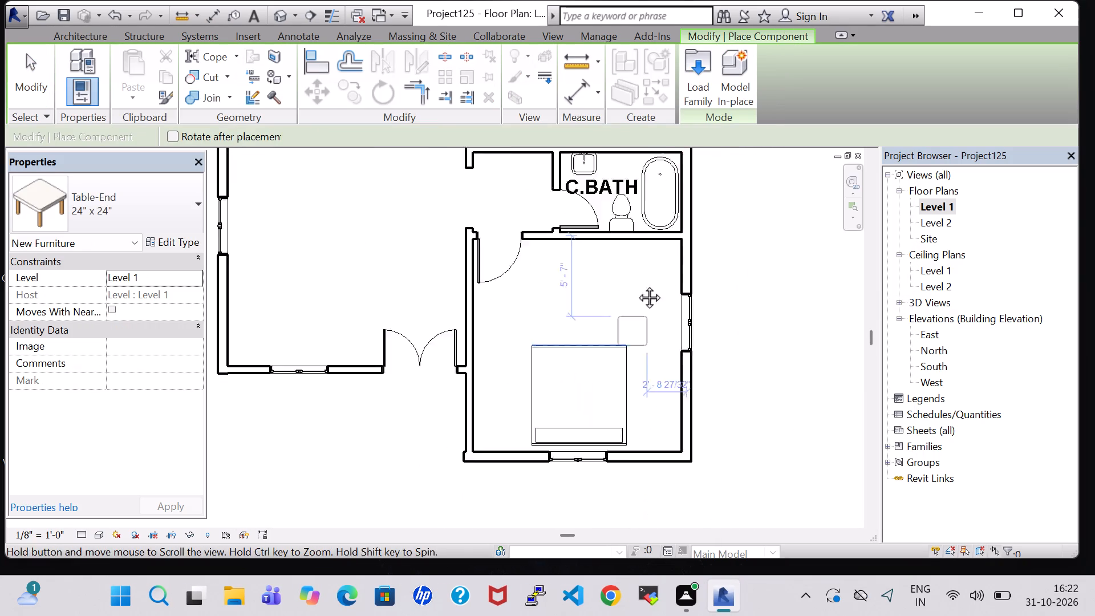
middle_click_drag(636, 285, 640, 233)
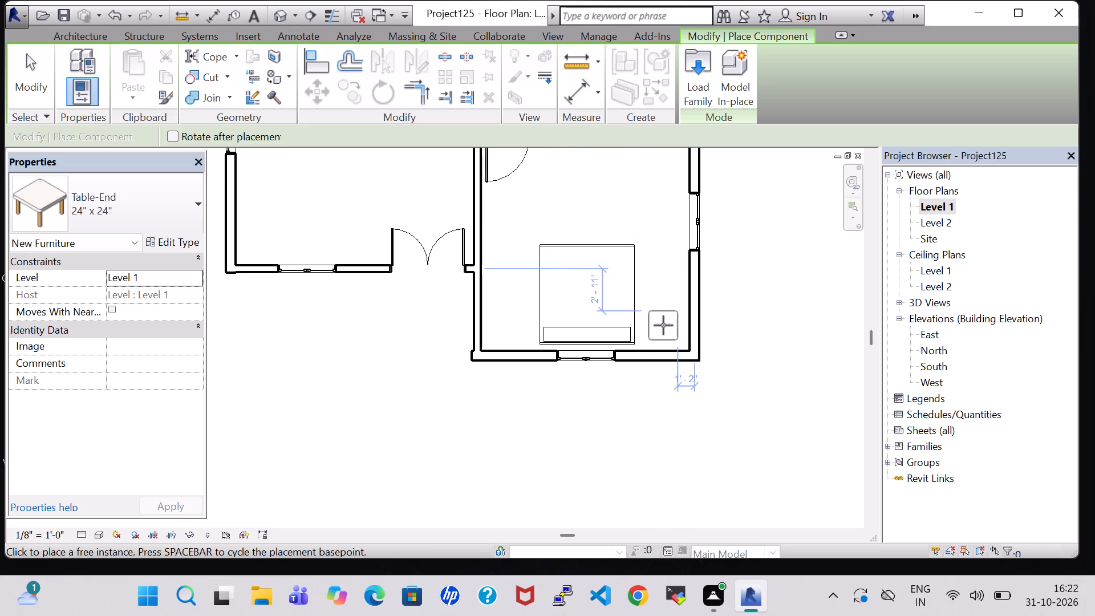
left_click(663, 327)
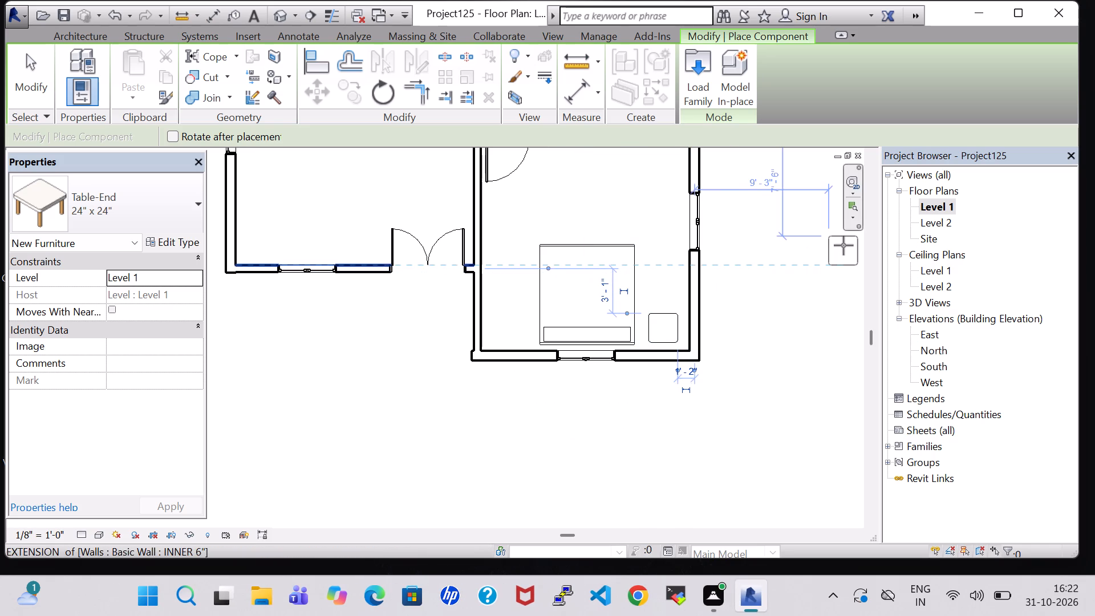
key("Escape")
key("Escape")
Place a matching Table-Coffee 24" x 24" x 24" west of the southeast room's bed, aligned with the end table.
middle_click_drag(784, 251, 814, 579)
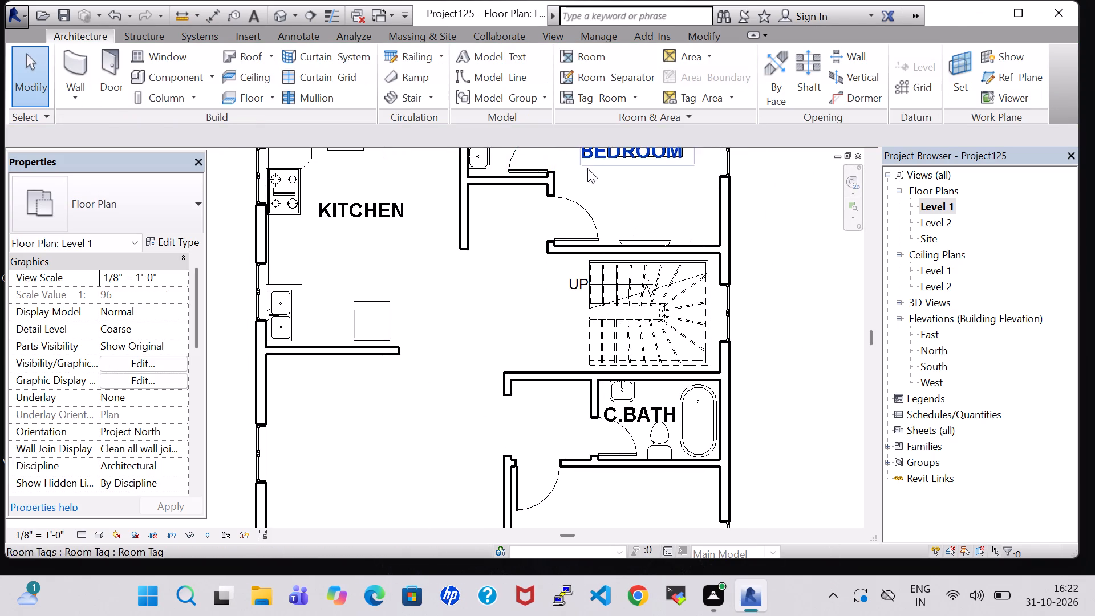
middle_click_drag(589, 178, 598, 299)
left_click(595, 204)
right_click(595, 204)
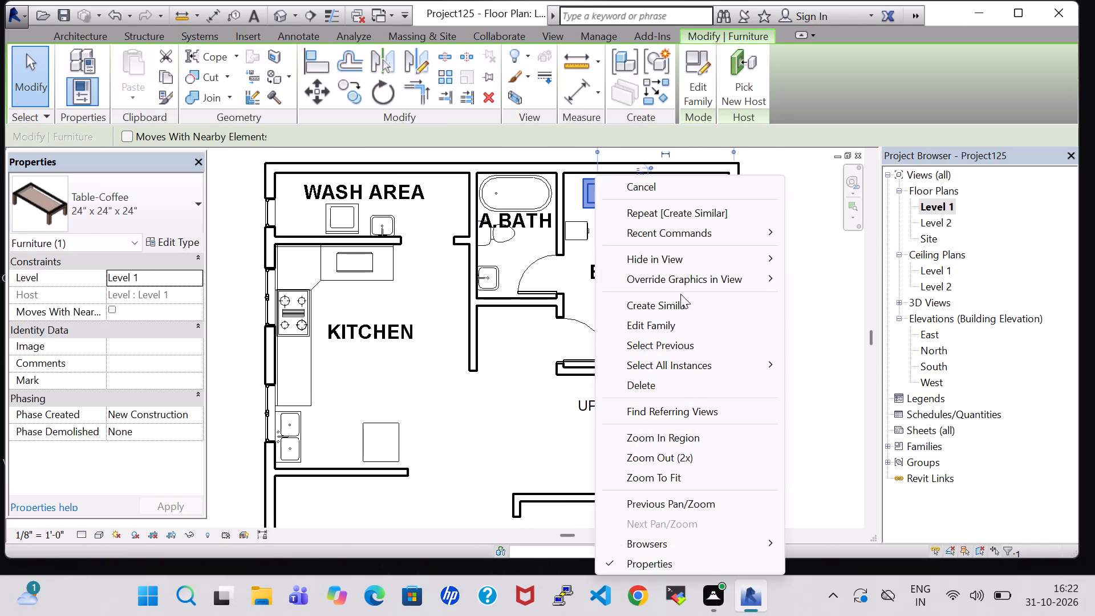
left_click(682, 299)
middle_click_drag(670, 361, 683, 71)
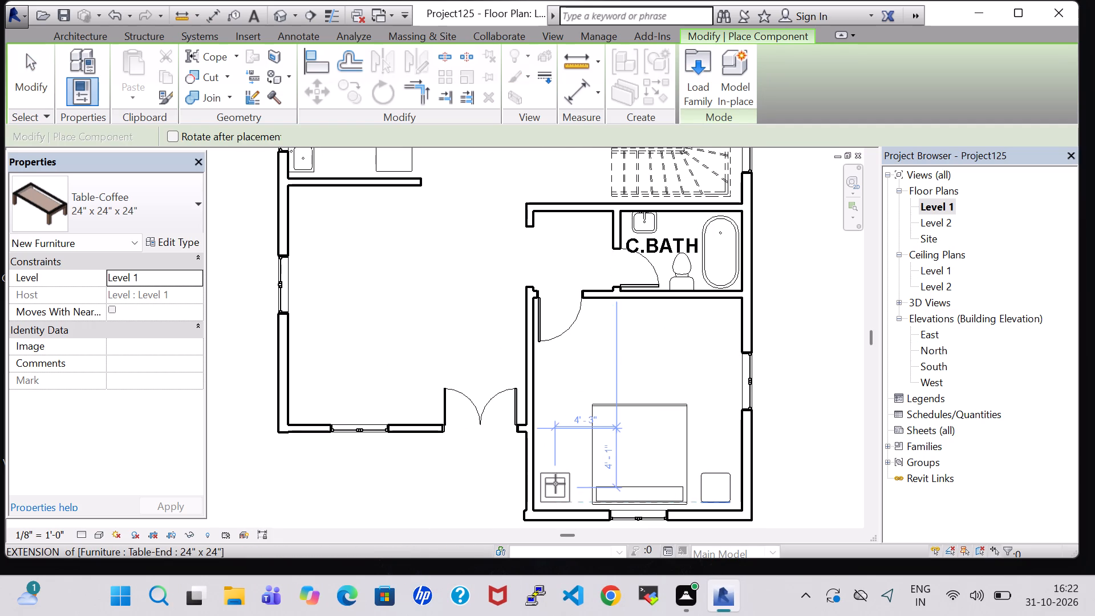
left_click(555, 484)
key("Escape")
key("Escape")
Nudge the southeast room's coffee table east toward the bed and slightly south.
scroll(578, 337, "down", 2)
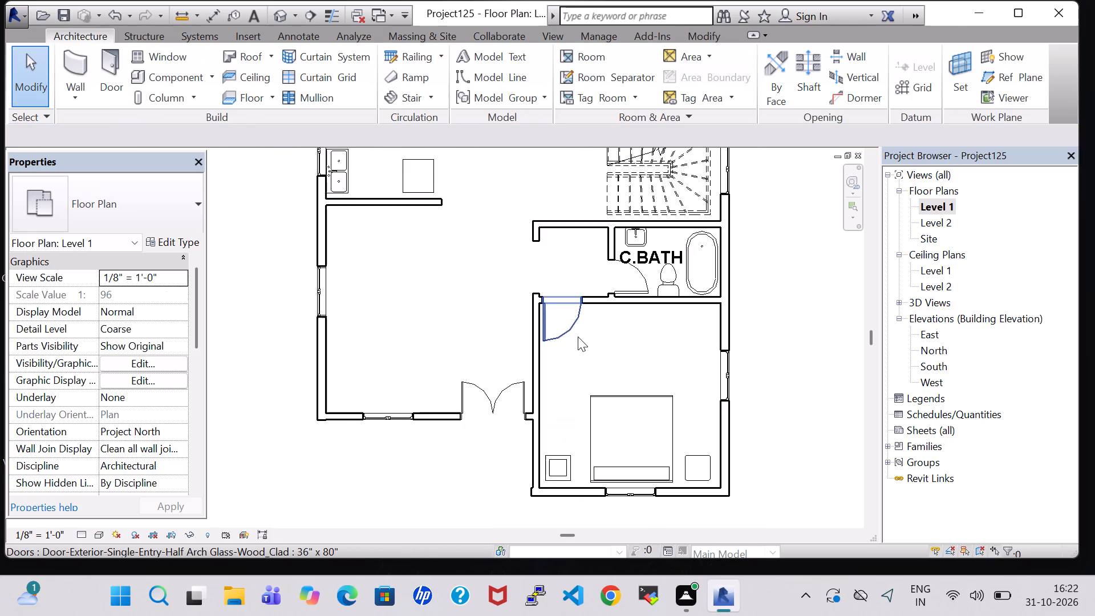
left_click(565, 448)
key("Right")
key("Right")
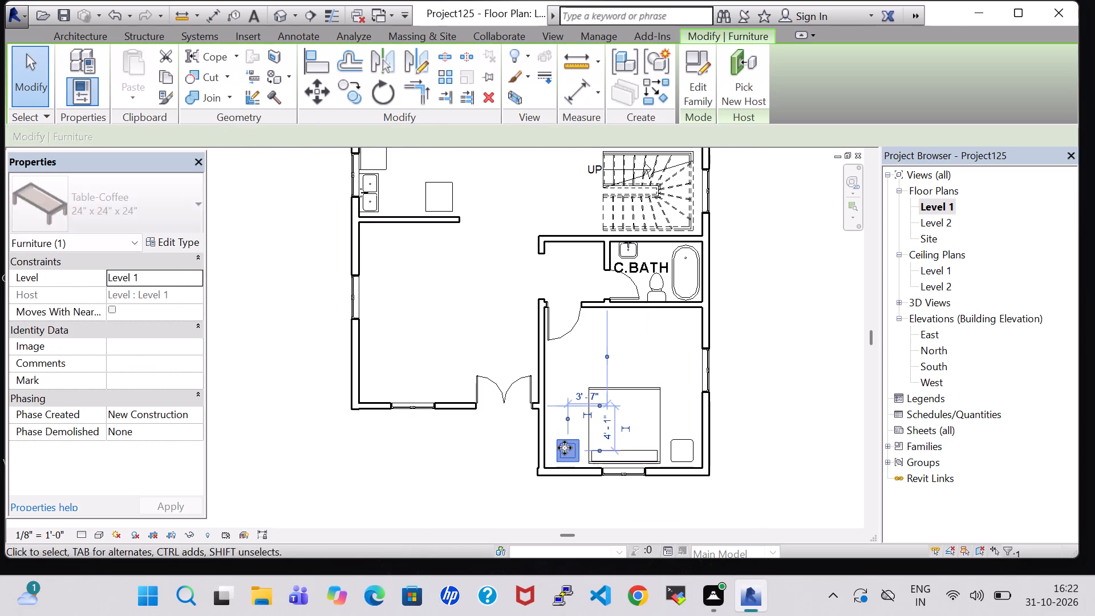
key("Right")
key("Down")
key("Right")
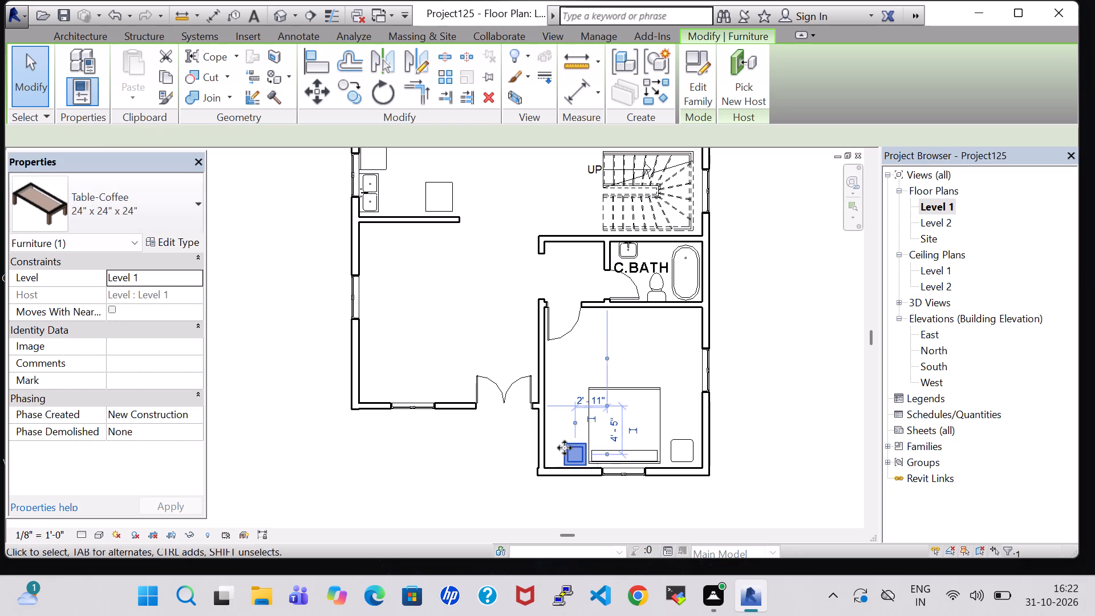
left_click(780, 382)
Place a matching, rotated Cabinet-File 2 Drawer 15" x 18" against the southeast room's west wall, about 5' 4" from its north wall.
middle_click_drag(747, 289, 749, 420)
scroll(744, 401, "down", 2)
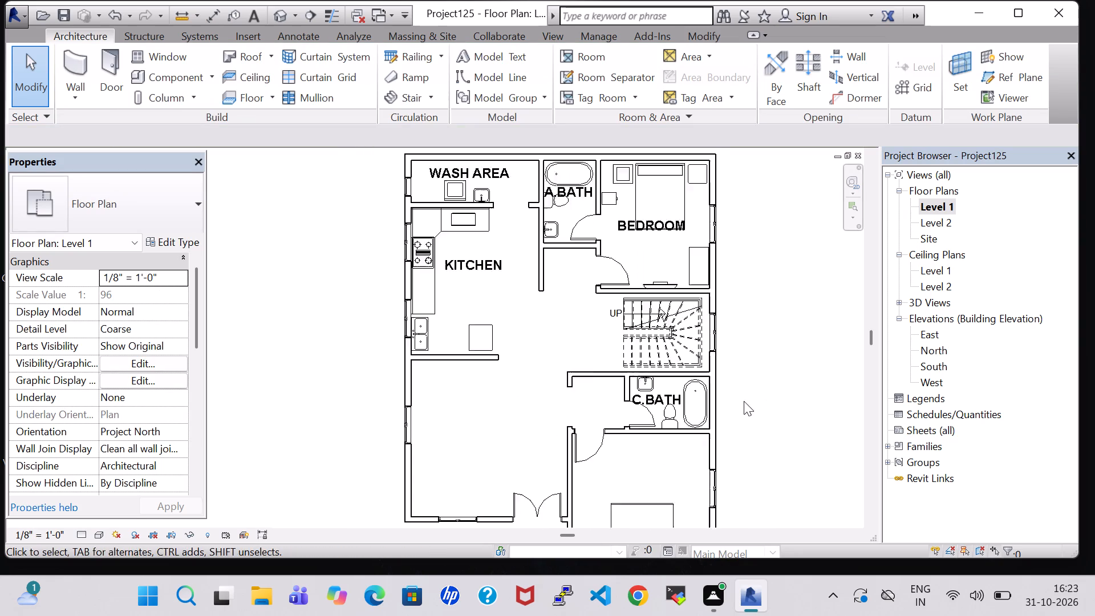
left_click(632, 228)
right_click(632, 228)
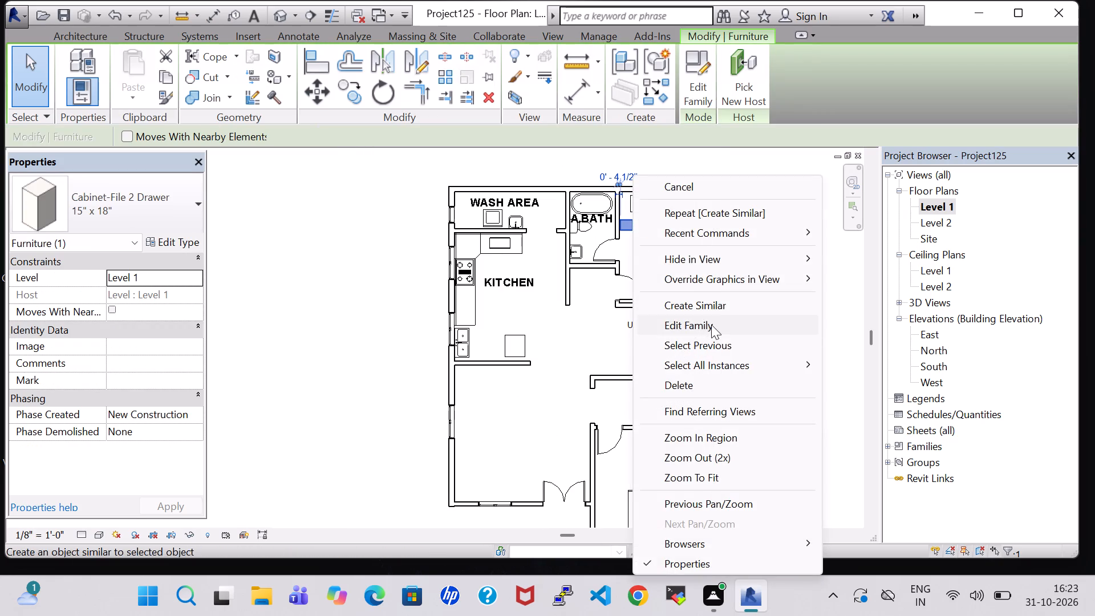
left_click(701, 301)
middle_click_drag(661, 483, 648, 366)
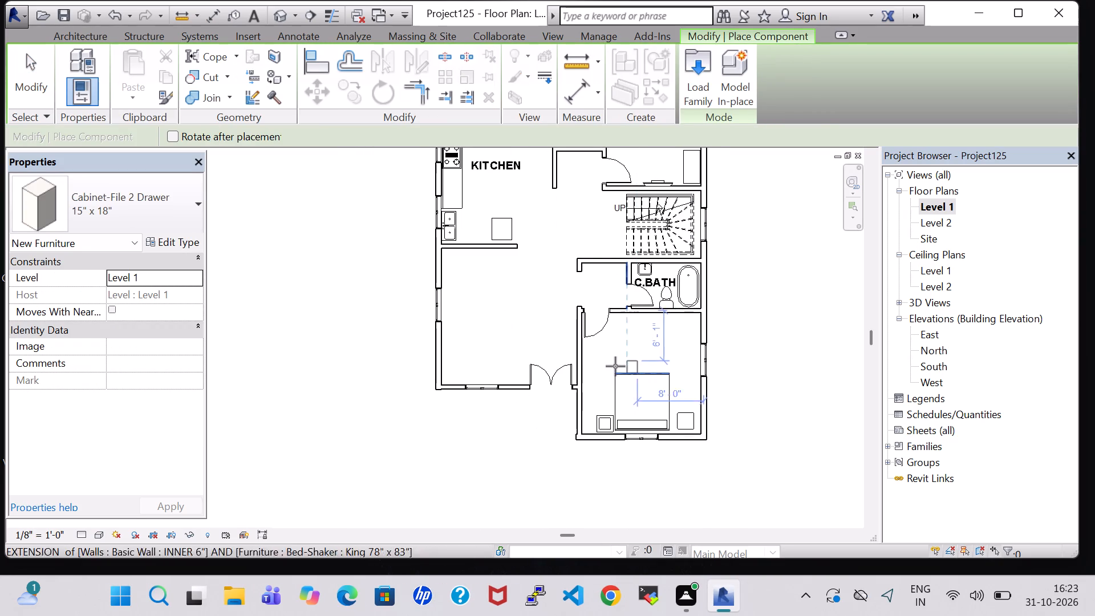
scroll(599, 367, "up", 5)
key("space")
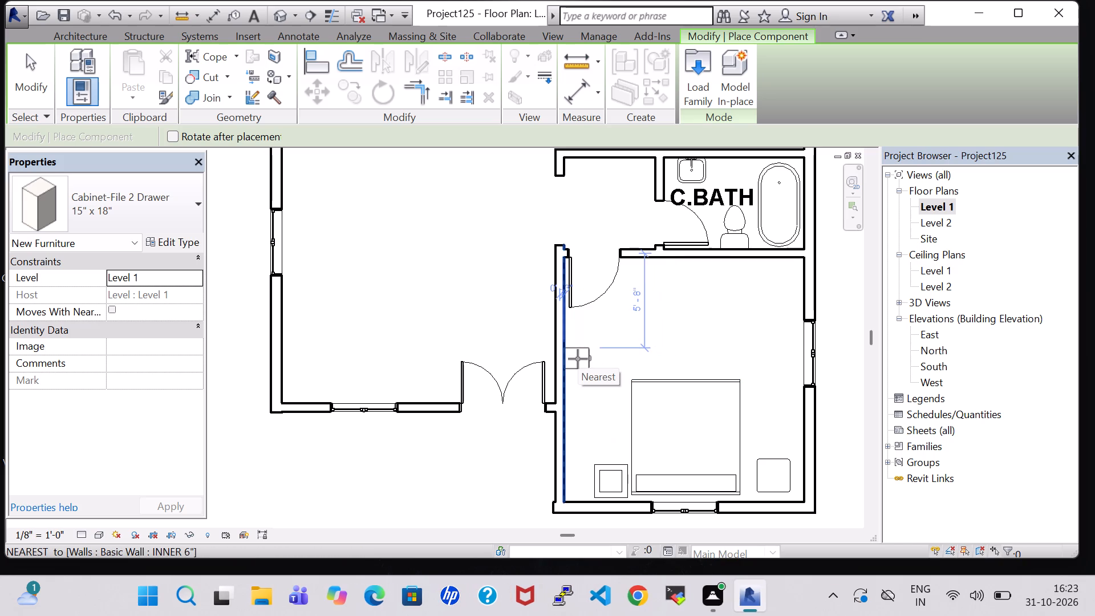
left_click(576, 352)
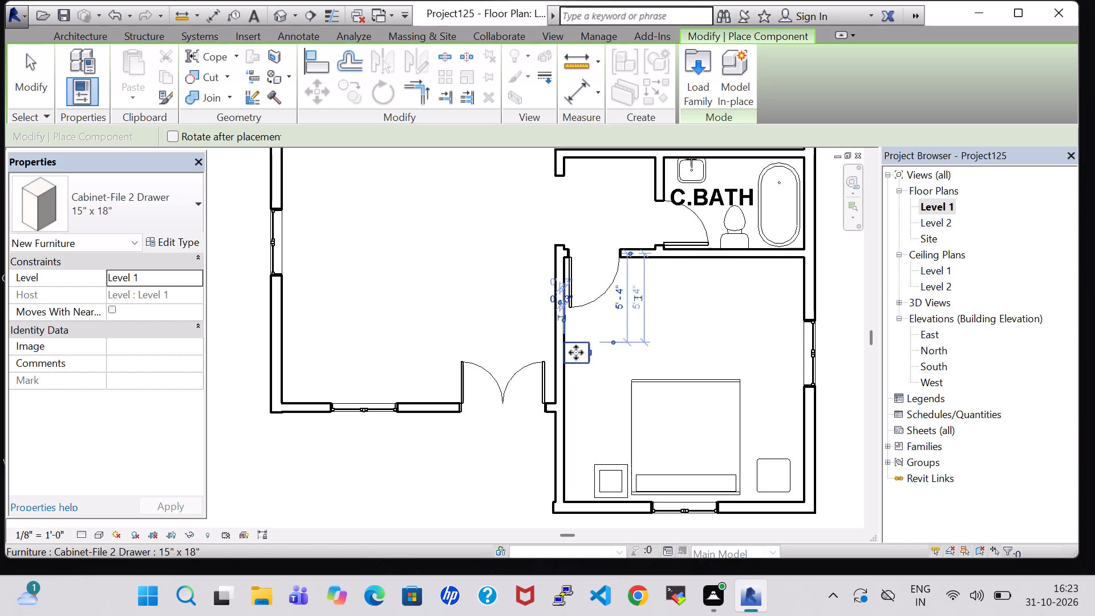
key("Escape")
key("Escape")
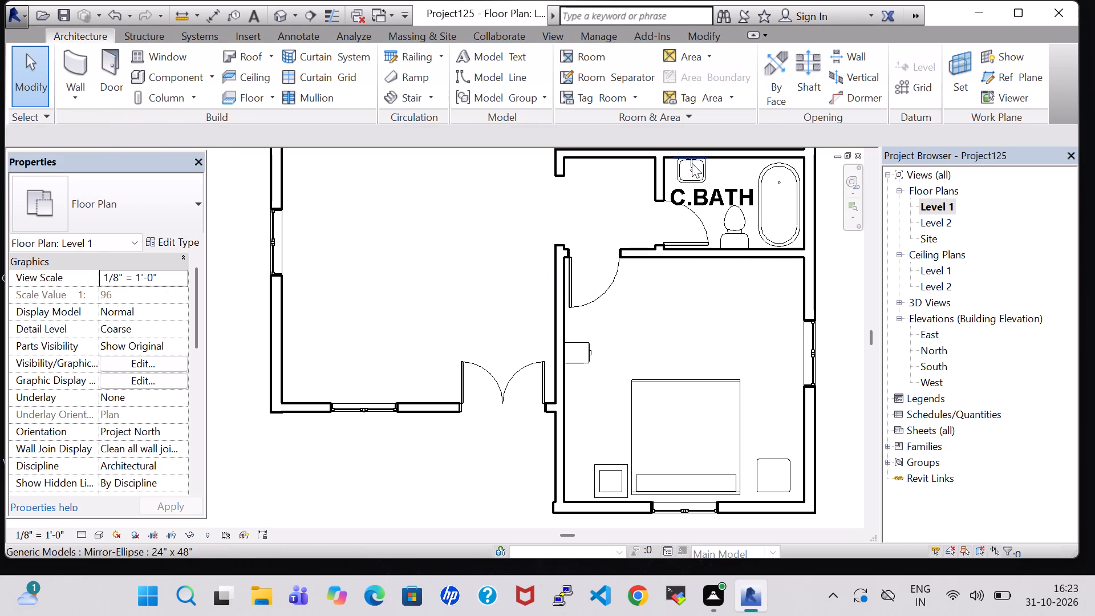
Place a Mirror-Ellipse 24" x 48", matching the C.BATH mirror, on the southeast room's west wall behind the file cabinet.
scroll(689, 155, "up", 1)
left_click(689, 155)
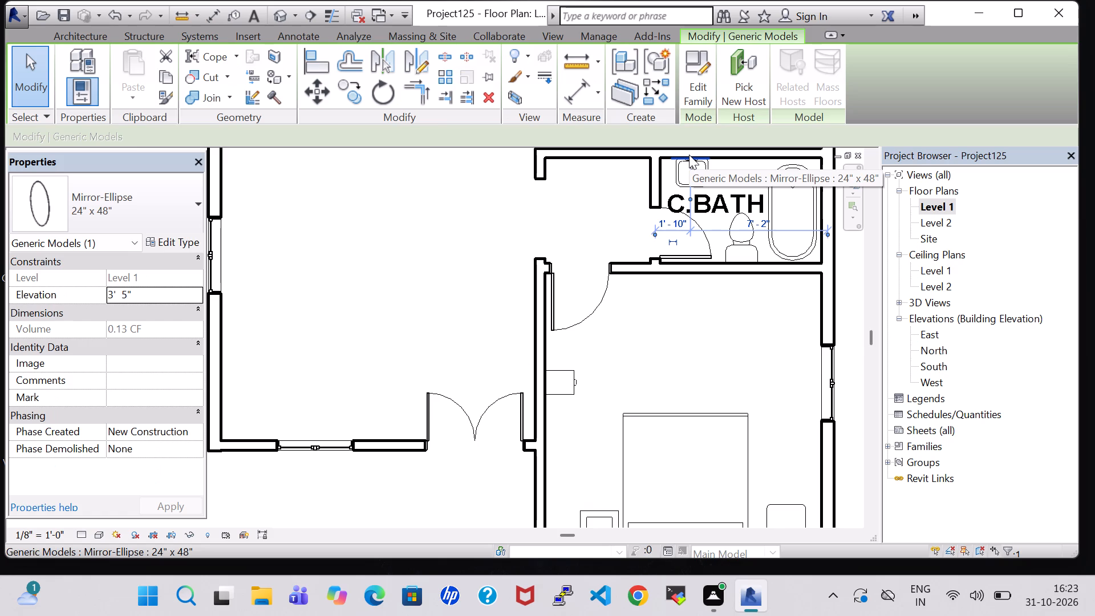
right_click(689, 155)
scroll(689, 155, "up", 1)
left_click(782, 287)
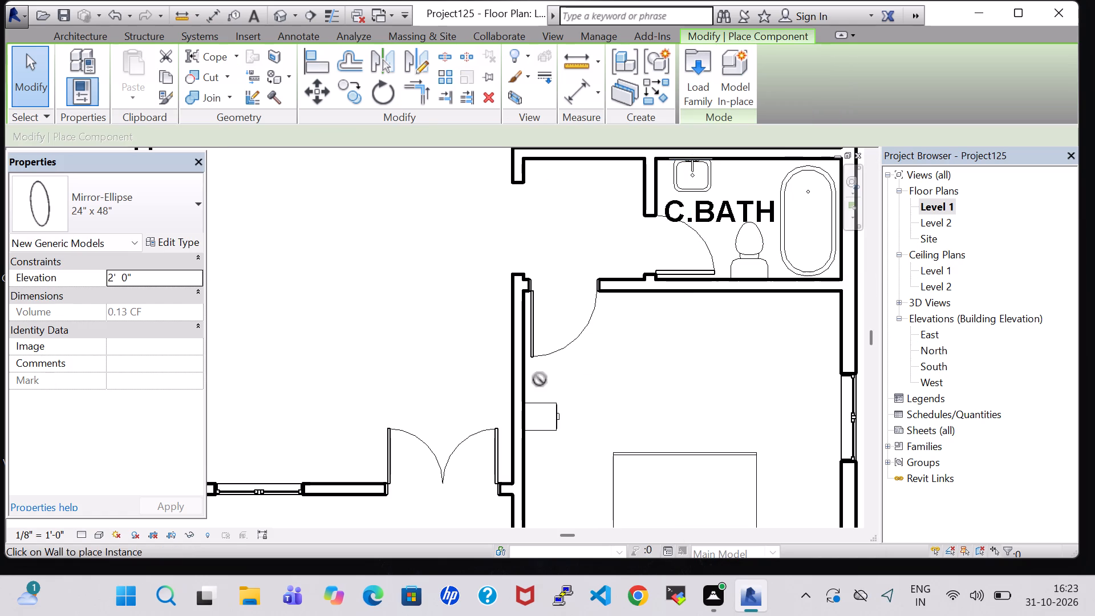
scroll(527, 420, "up", 7)
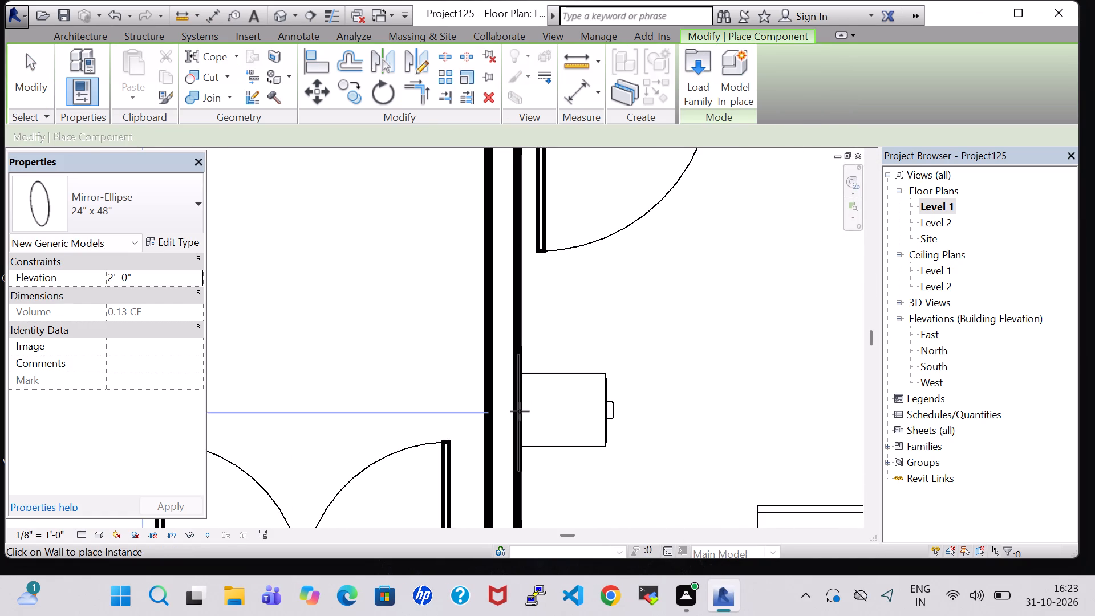
left_click(518, 414)
key("Escape")
key("Escape")
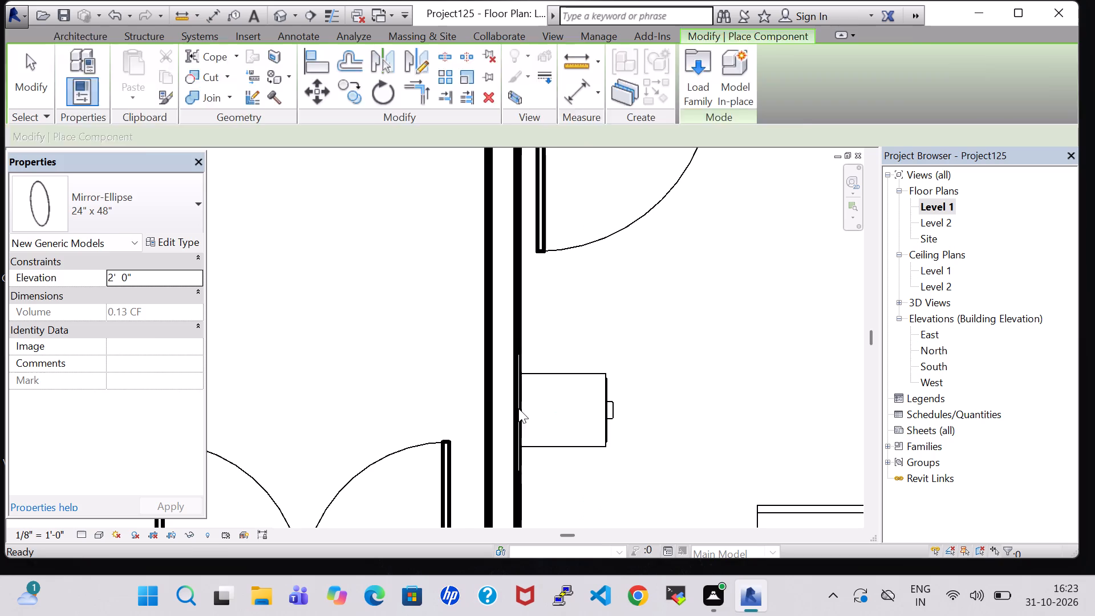
Set the elevation of the mirror behind the file cabinet to 3' 0".
left_click(520, 367)
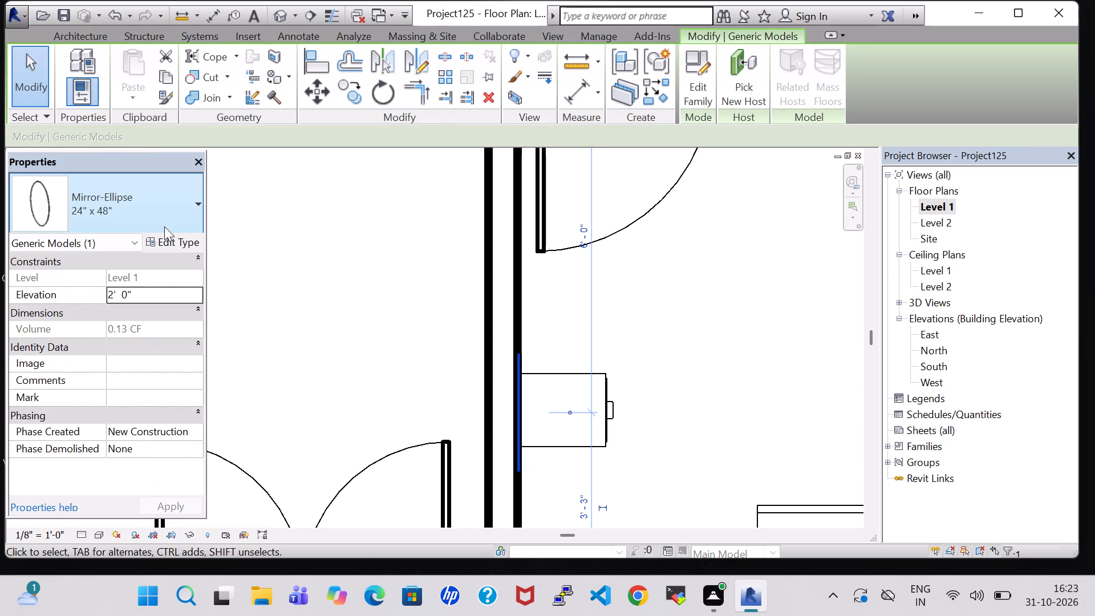
left_click(112, 290)
left_click(112, 290)
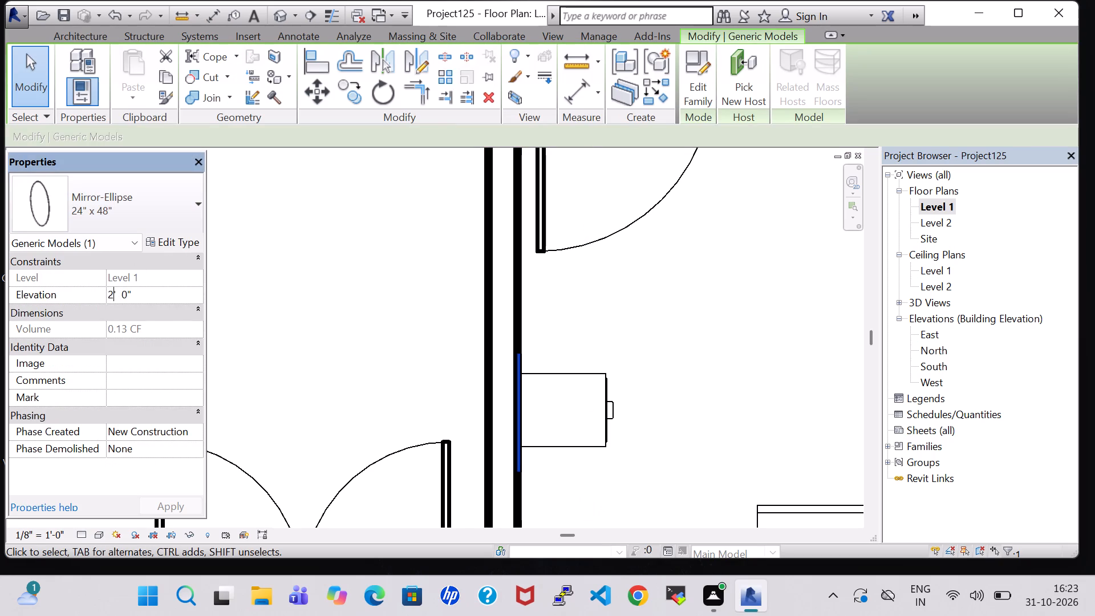
key("BackSpace")
key("3")
left_click(189, 501)
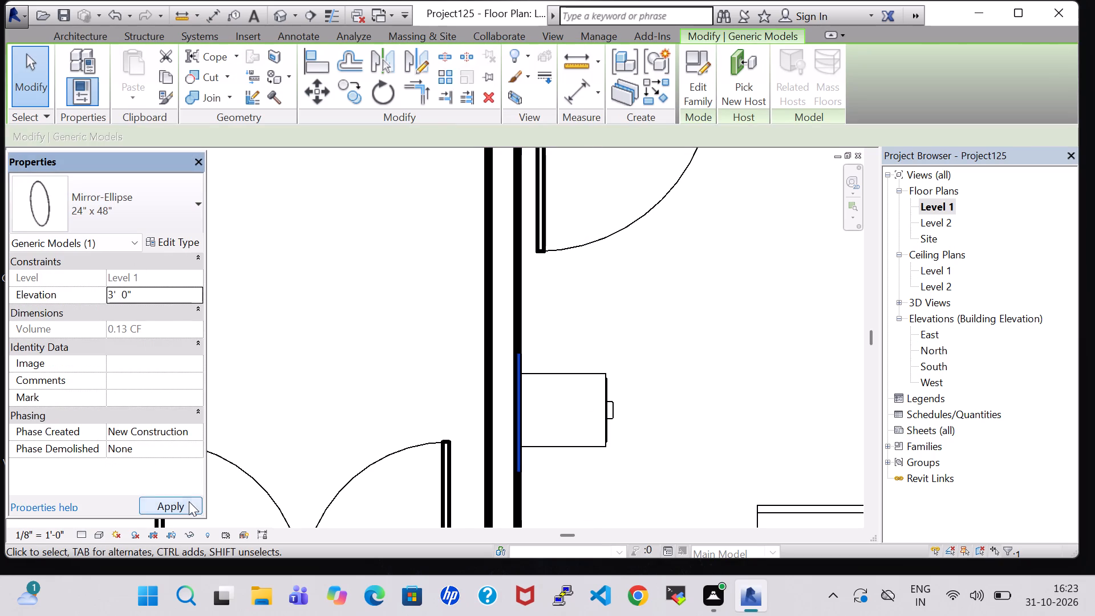
left_click(691, 311)
Place a Dresser 48" x 72" x 24", matching the north bedroom's, in the southeast room's northeast corner, long side parallel to the east wall.
scroll(691, 310, "down", 5)
middle_click_drag(691, 307, 582, 356)
scroll(582, 356, "down", 6)
middle_click_drag(610, 341, 606, 460)
scroll(606, 460, "down", 2)
middle_click_drag(606, 457, 603, 275)
middle_click_drag(642, 283, 654, 498)
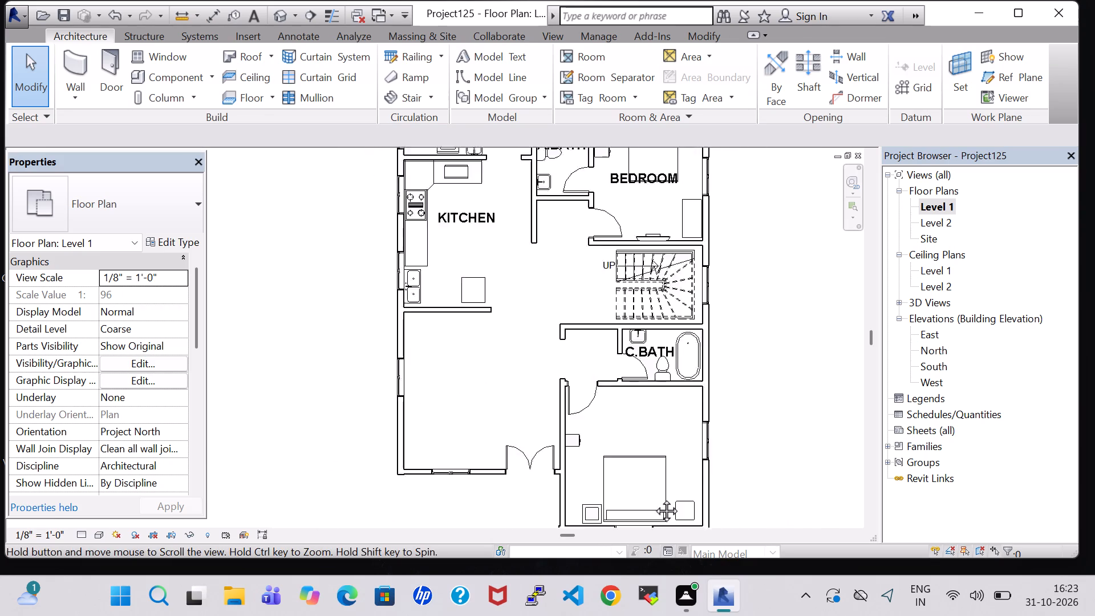
middle_click_drag(654, 498, 656, 525)
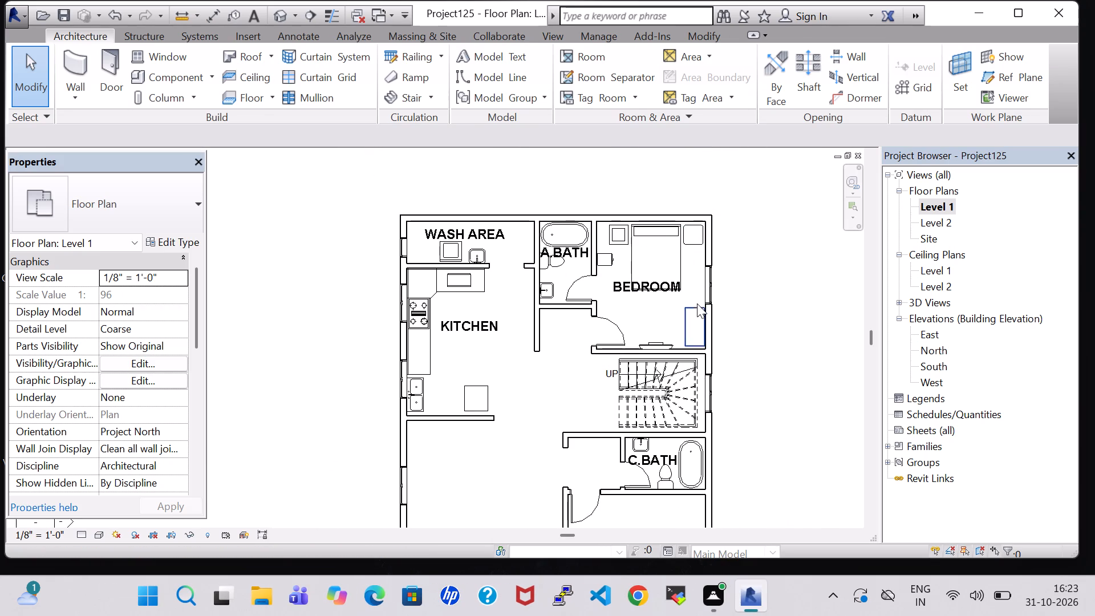
left_click(697, 307)
right_click(697, 307)
left_click(751, 305)
middle_click_drag(744, 472, 715, 380)
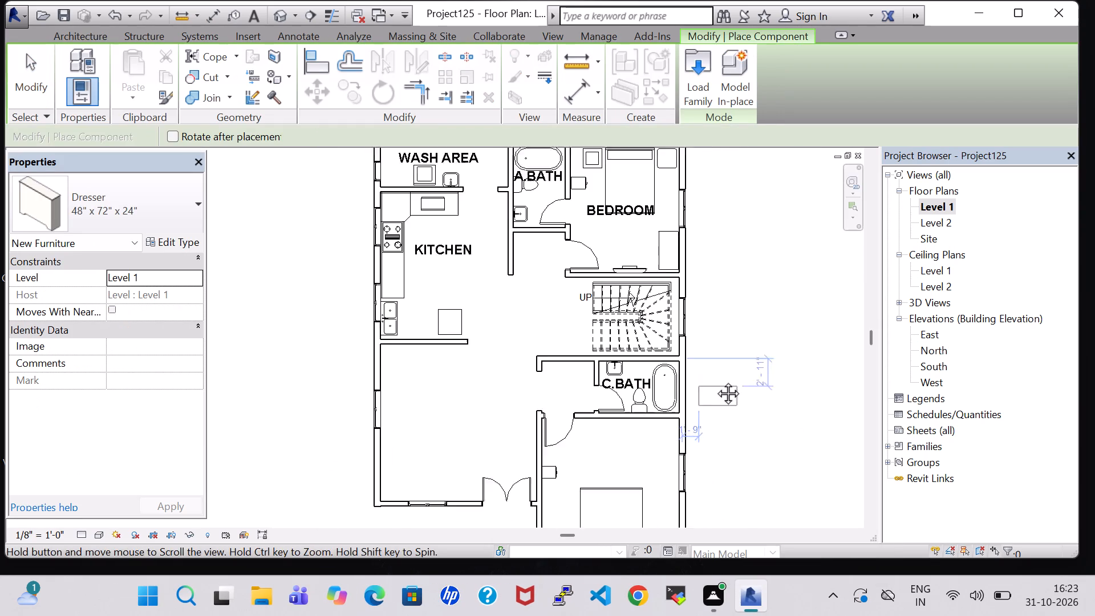
middle_click_drag(715, 380, 710, 364)
key("space")
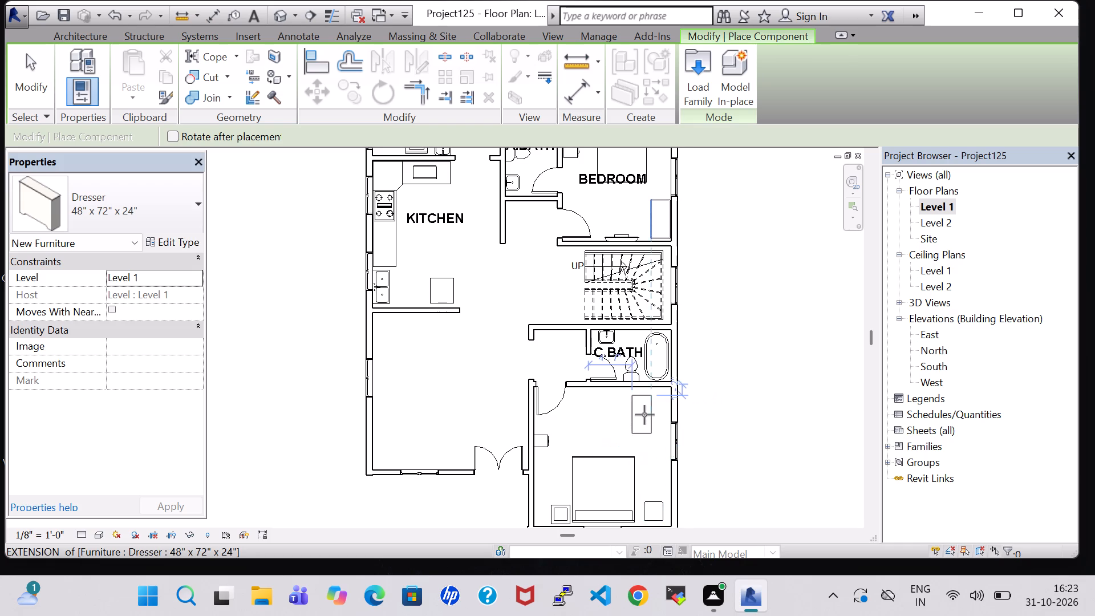
scroll(644, 415, "up", 7)
left_click(672, 400)
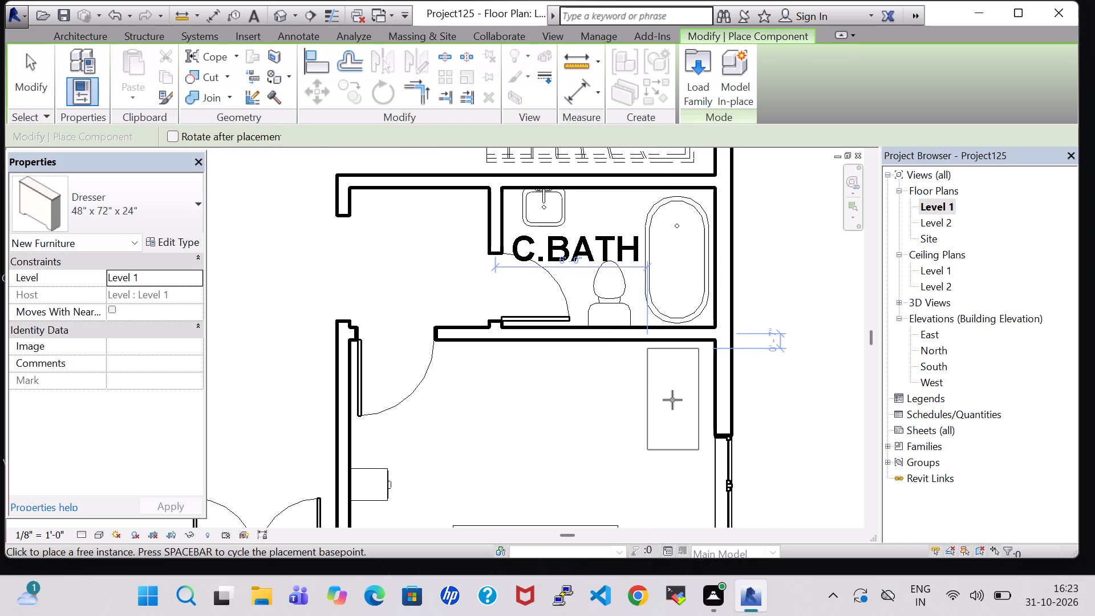
key("Escape")
key("Escape")
Nudge the southeast room's dresser east until it sits close against the east wall.
left_click(672, 400)
key("Right")
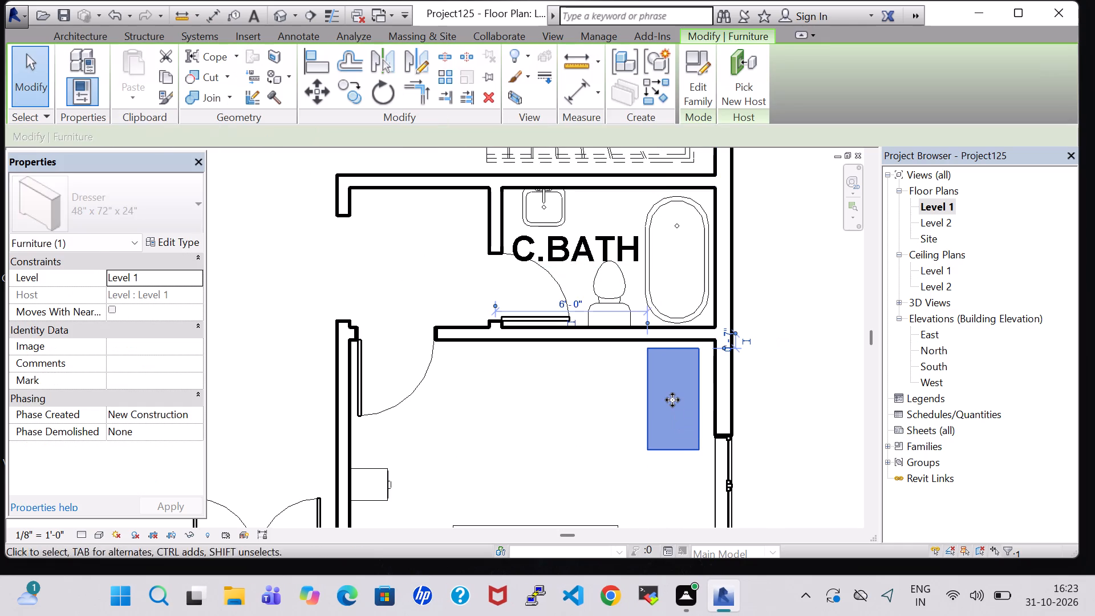
key("Right")
key("Right")
Shift the southeast room's east window south to about 7' 2" from the room's north wall, clear of the dresser.
left_click(726, 476)
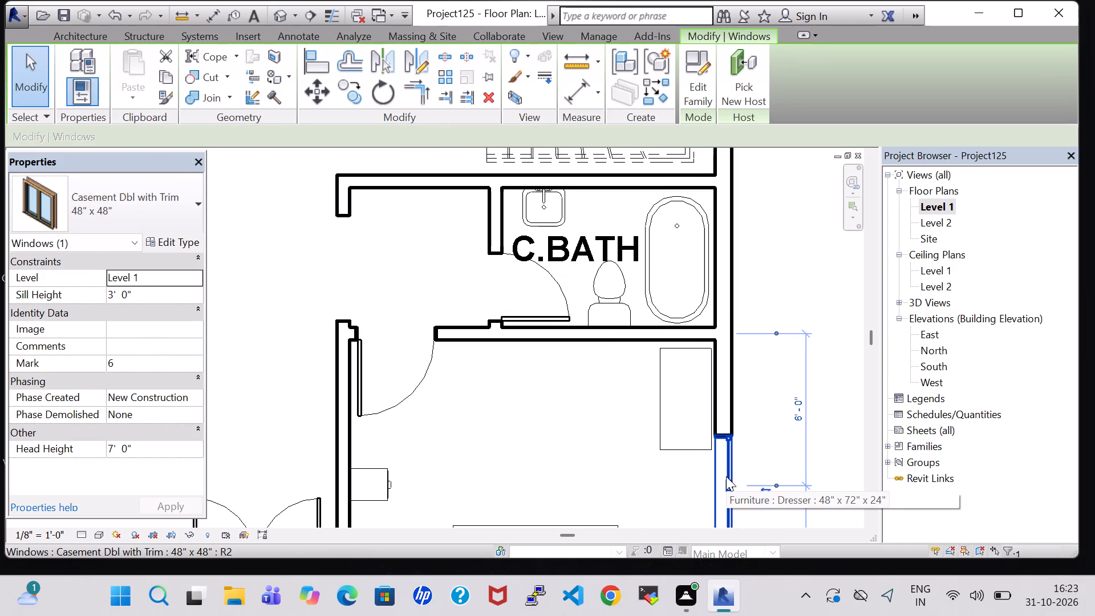
key("Down")
key("Down")
key("Down")
key("Down")
key("Down")
key("Down")
key("Down")
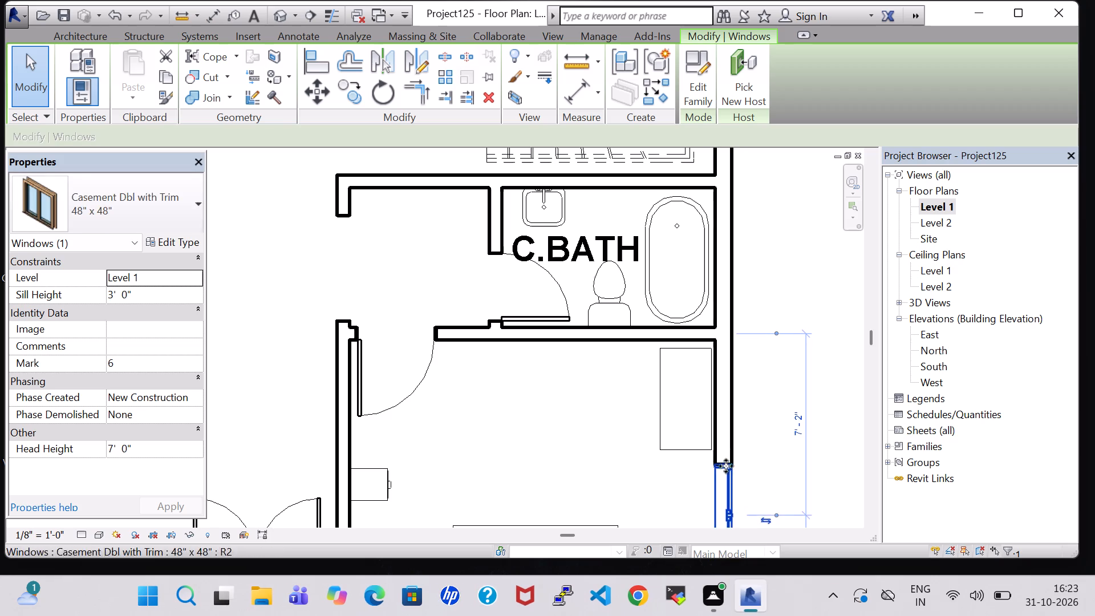
left_click(747, 388)
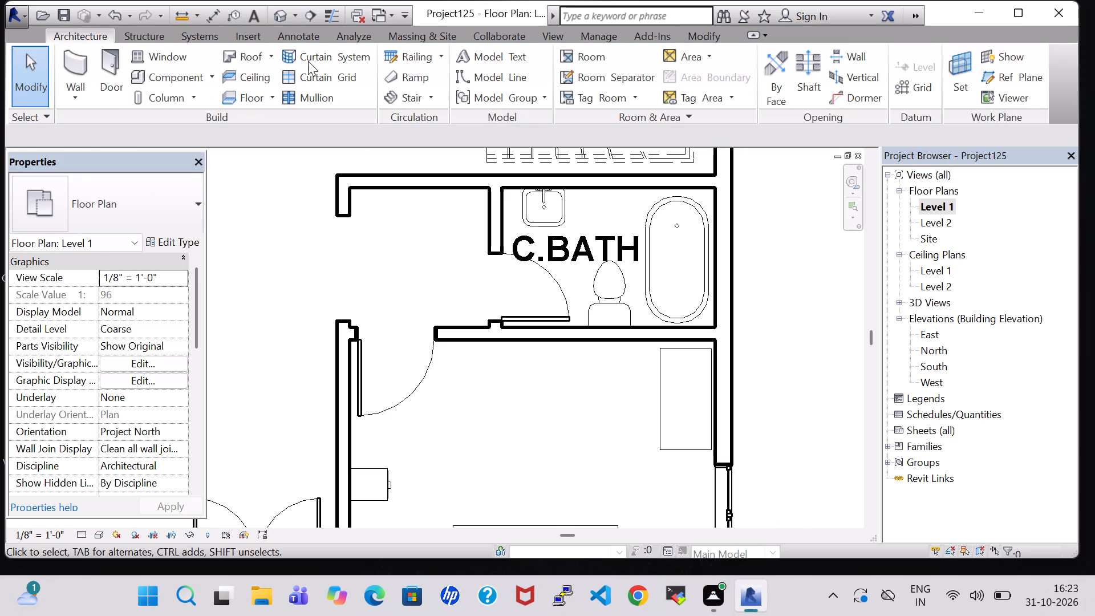
Place a 42" flat-screen TV matching the north bedroom's against the southeast room's north wall, about 6' 2" from the east wall.
scroll(401, 238, "down", 4)
middle_click_drag(412, 249, 500, 518)
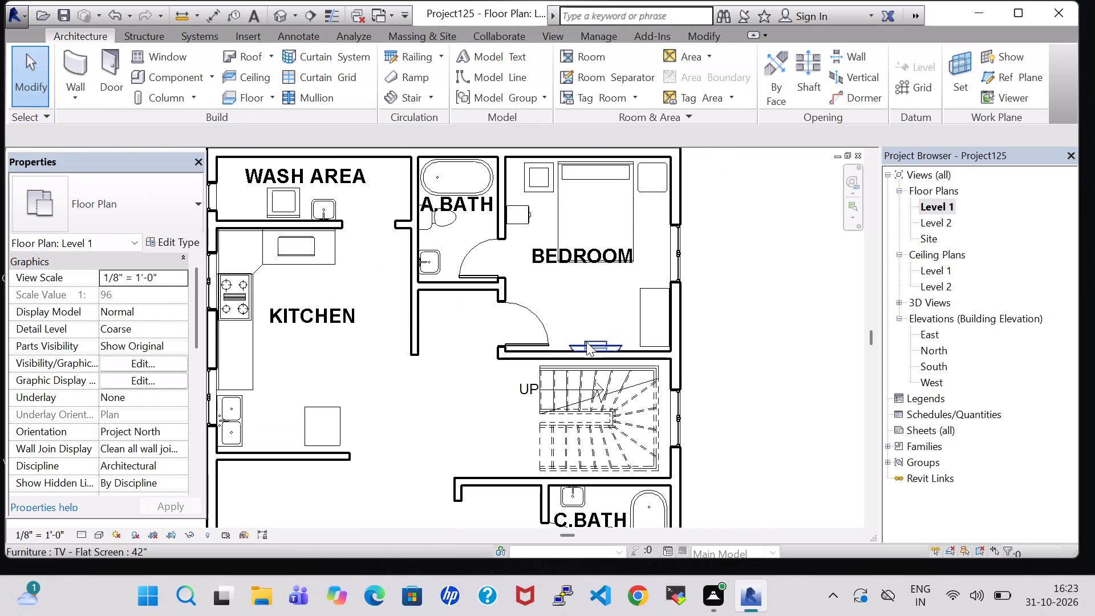
left_click(586, 342)
right_click(586, 342)
left_click(656, 303)
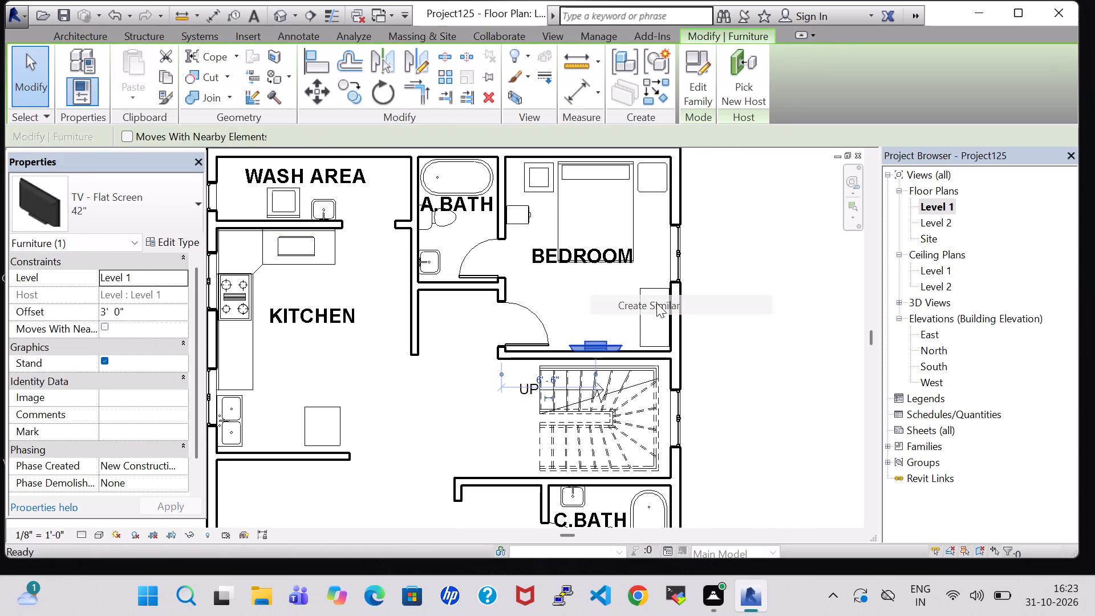
middle_click_drag(598, 442, 622, 248)
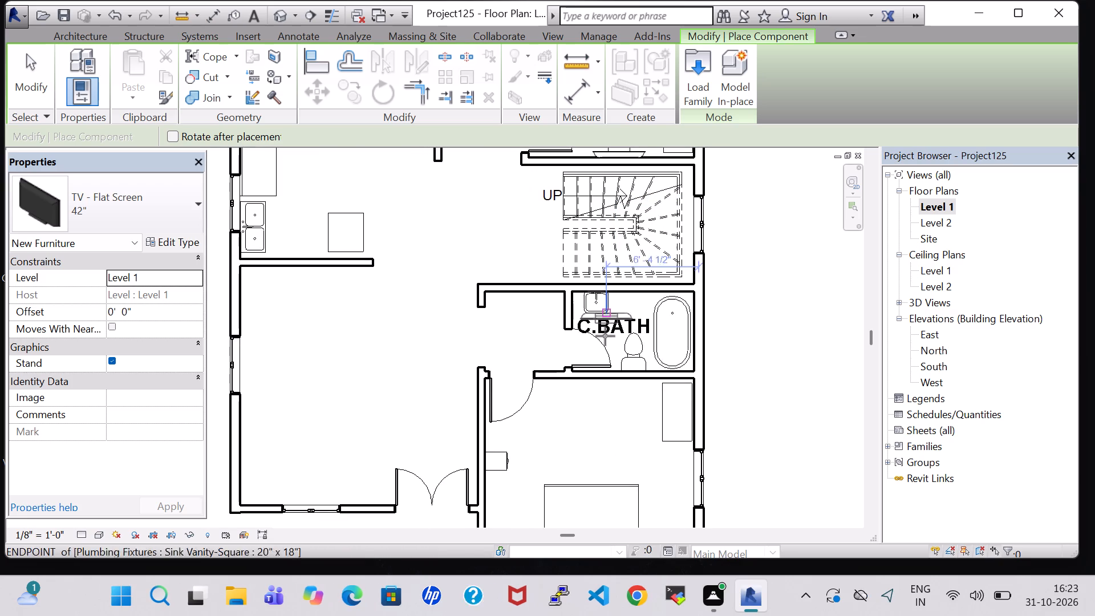
left_click(610, 380)
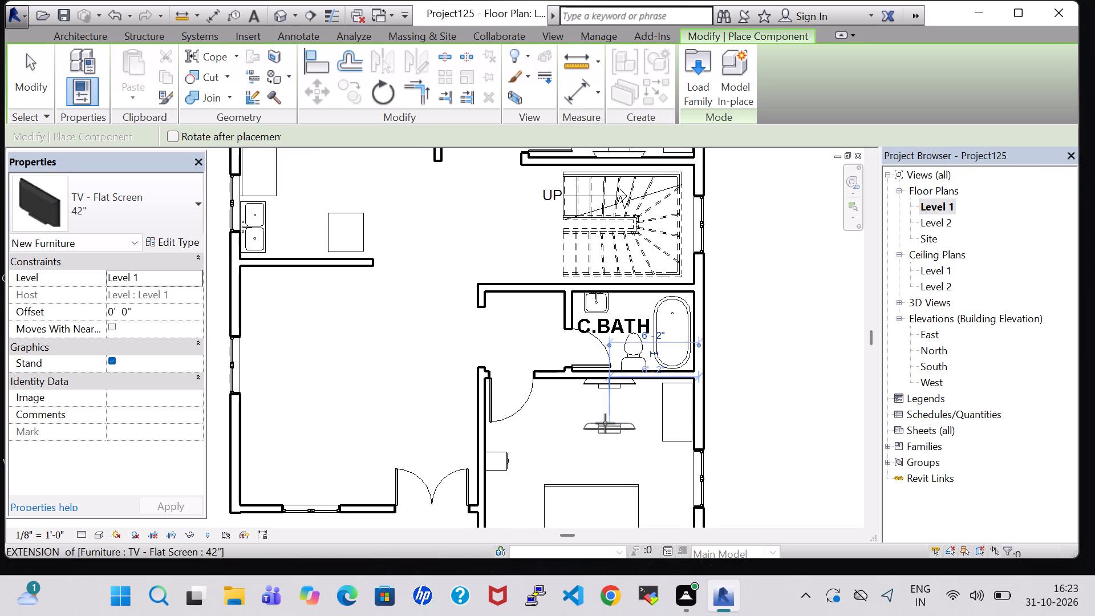
key("Escape")
key("Escape")
Set the offset of the southeast room's TV to 3' 0" above Level 1.
left_click(609, 387)
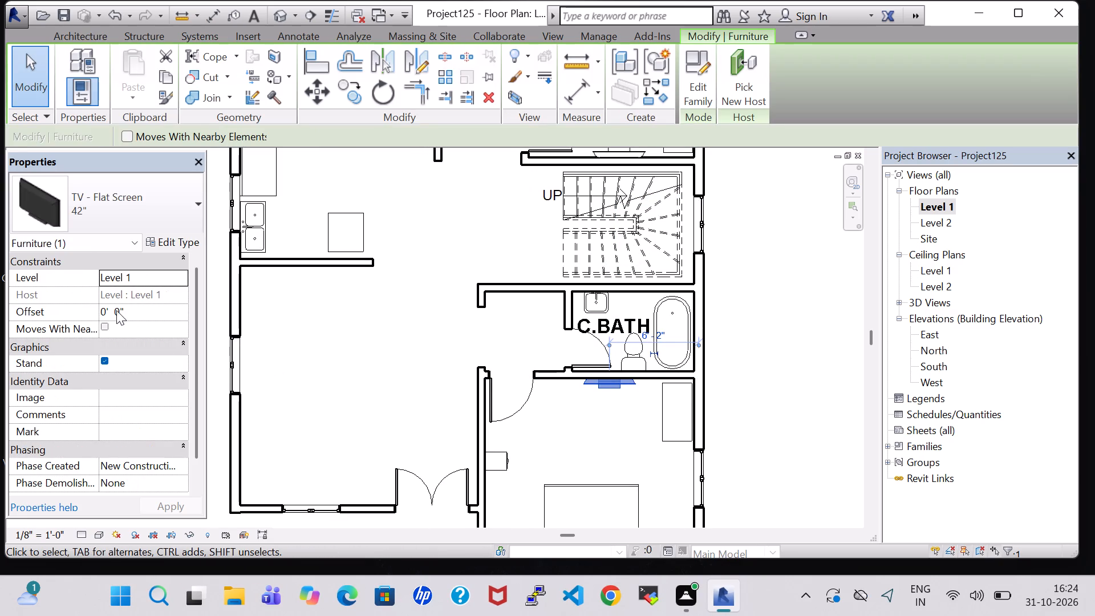
left_click(108, 309)
key("Left")
key("BackSpace")
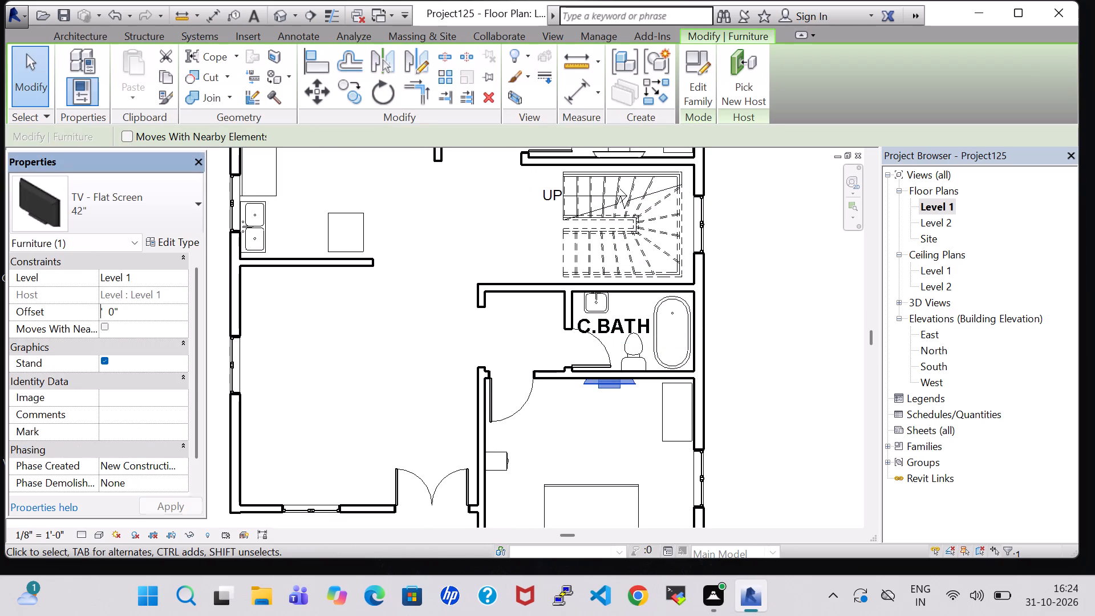
key("3")
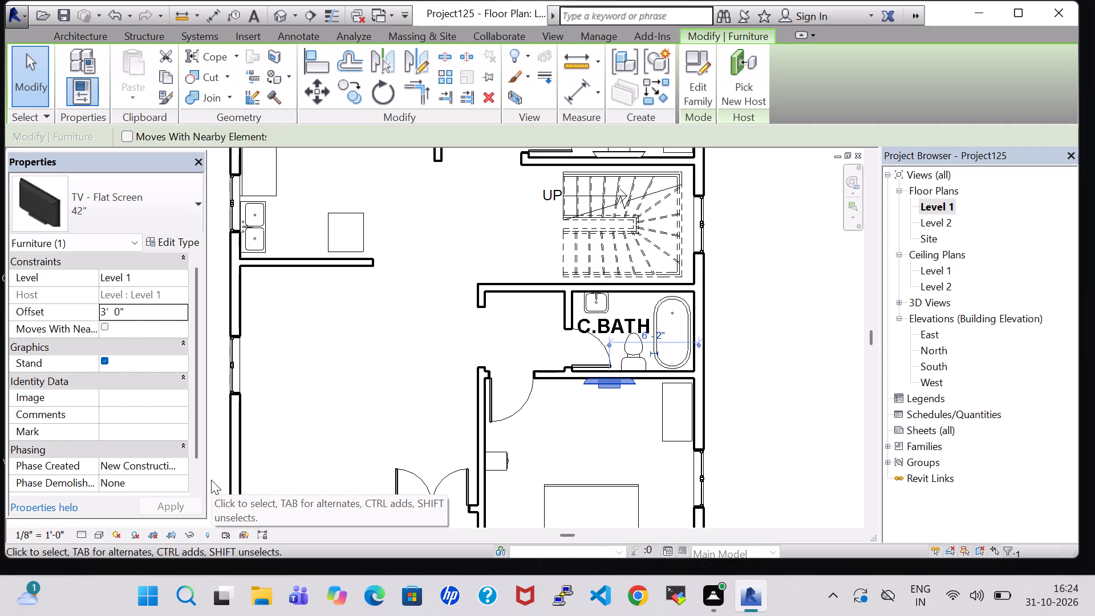
left_click(270, 410)
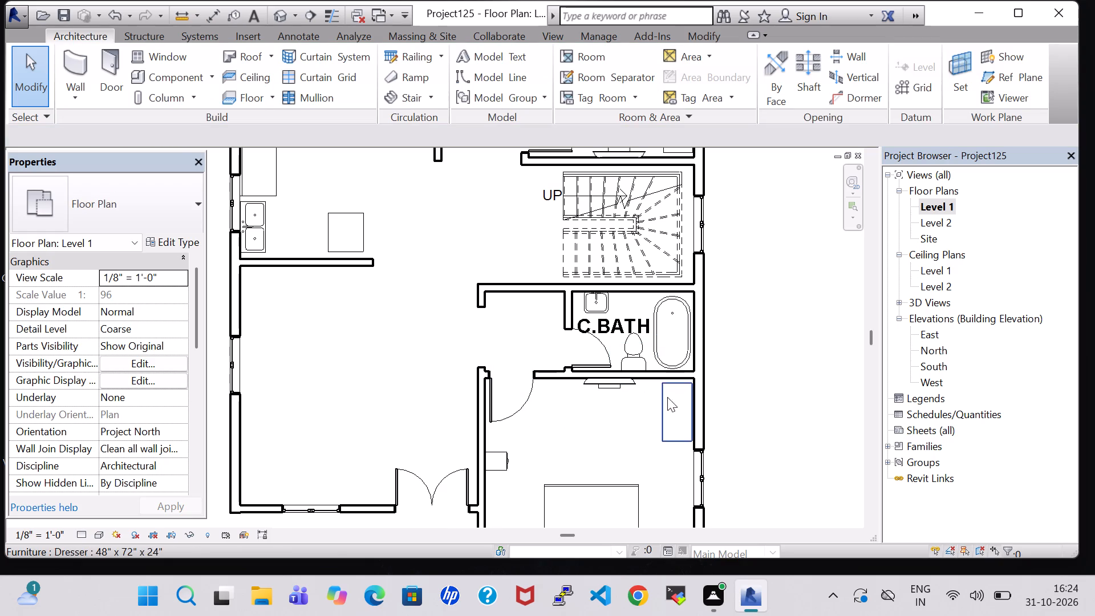
Look over the furnished Level 1 plan and open the default 3D view of the house.
middle_click_drag(670, 400, 657, 212)
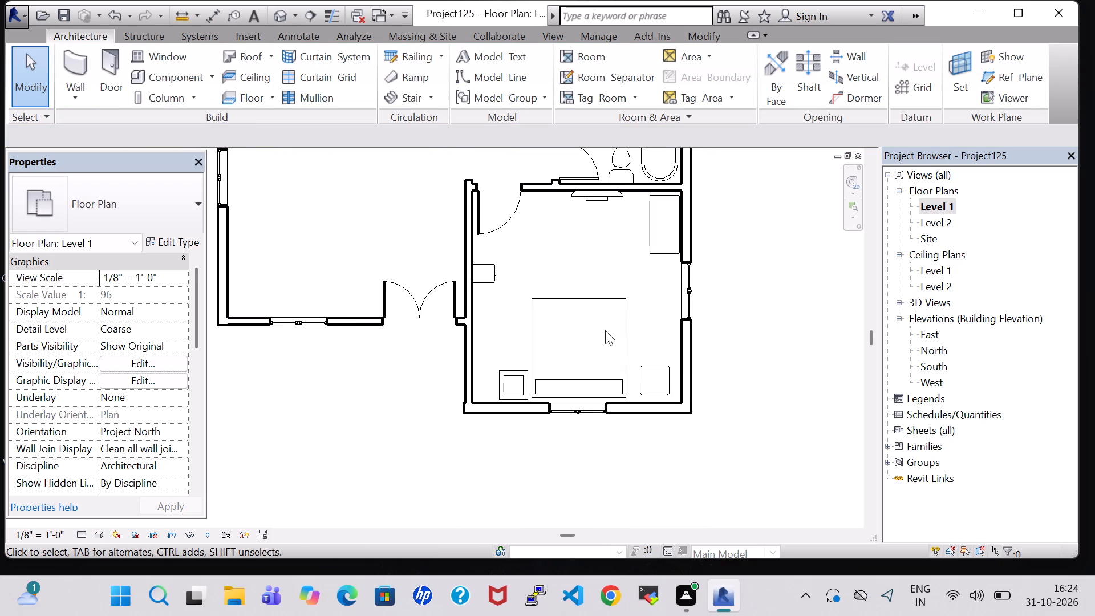
middle_click_drag(540, 235, 565, 431)
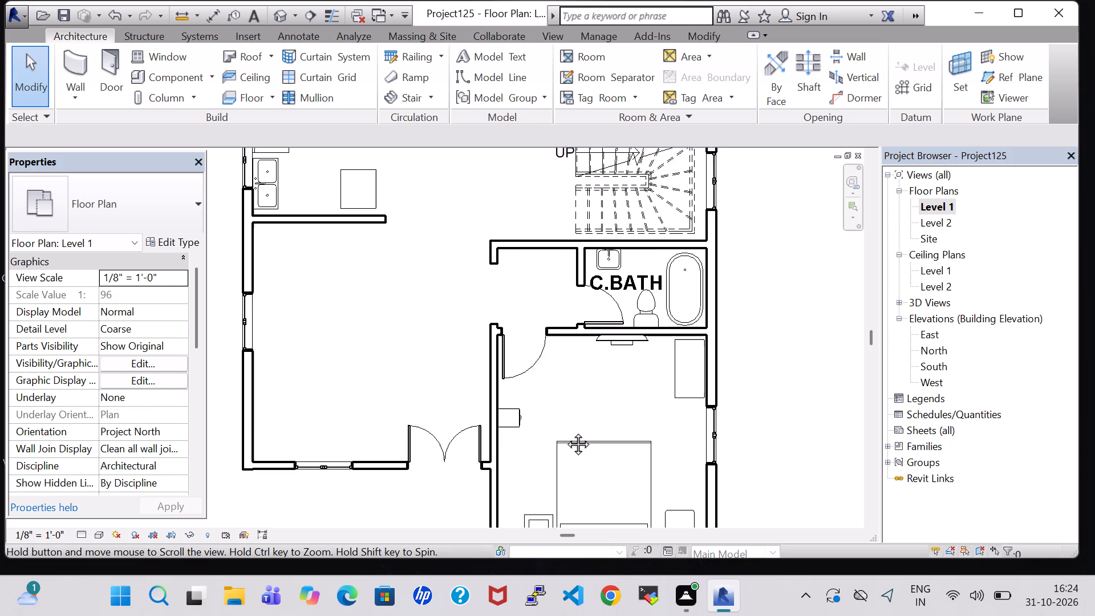
middle_click_drag(565, 431, 557, 552)
middle_click_drag(611, 184, 605, 299)
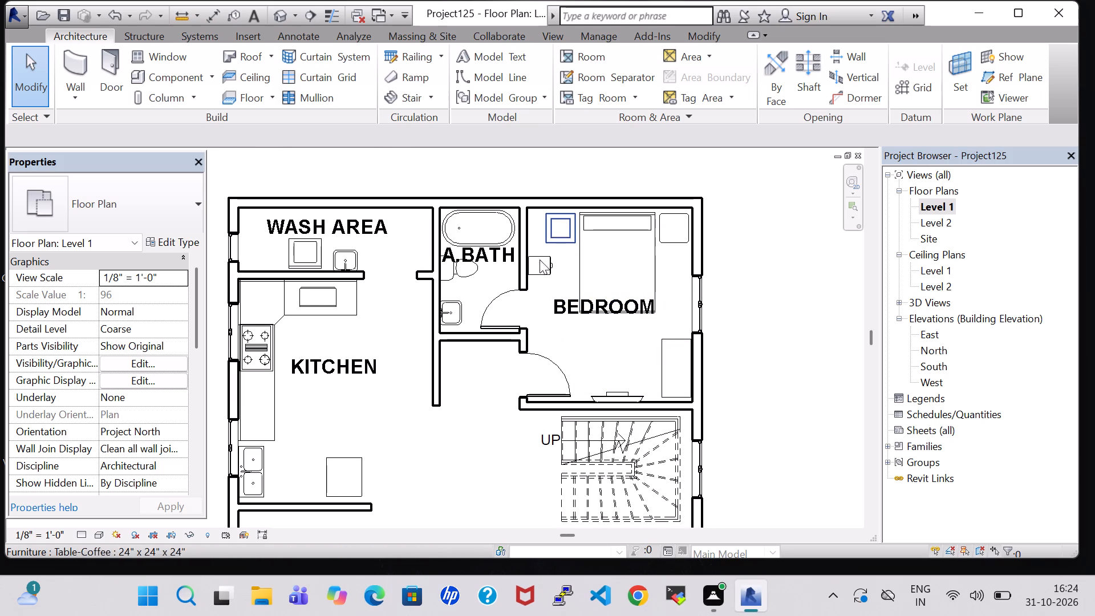
left_click(274, 19)
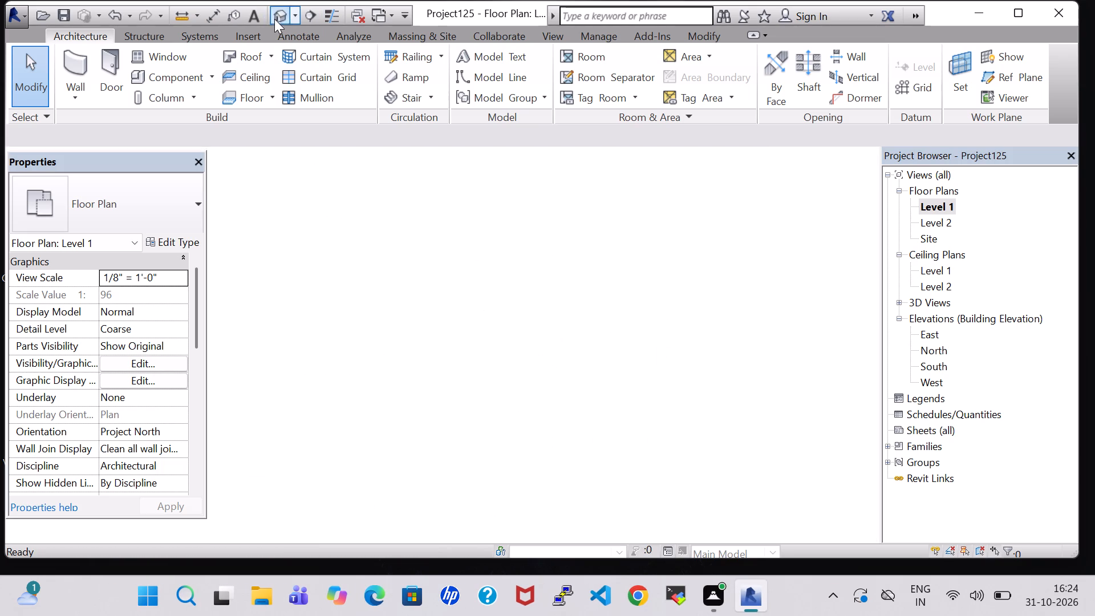
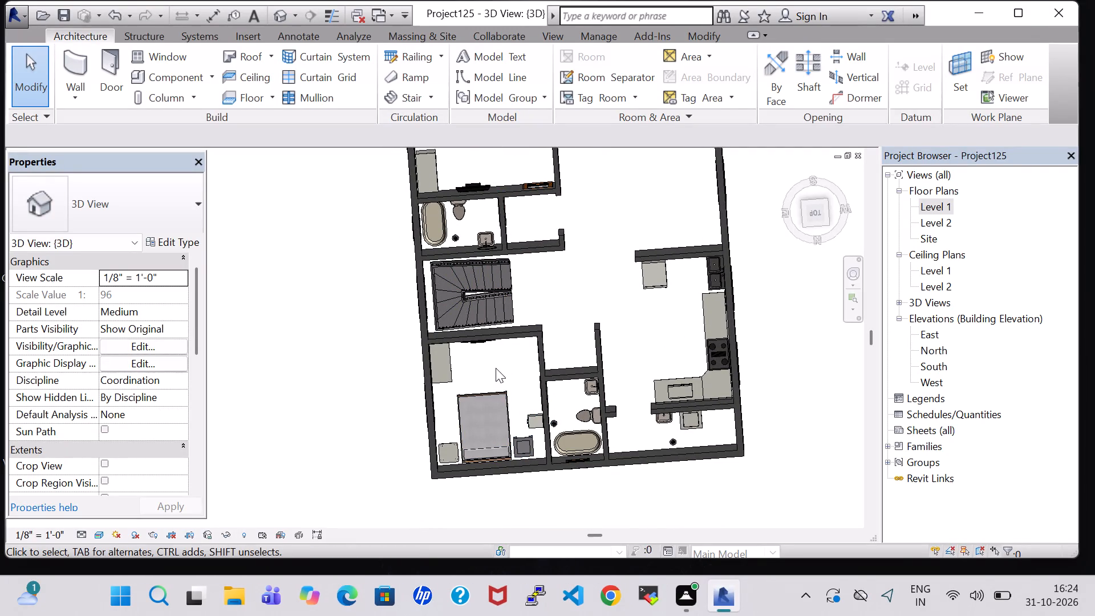
Nudge the king bed in the bedroom next to the entrance slightly toward the light-coloured bedside table in the 3D view.
scroll(496, 366, "down", 1)
middle_click_drag(581, 255, 576, 333)
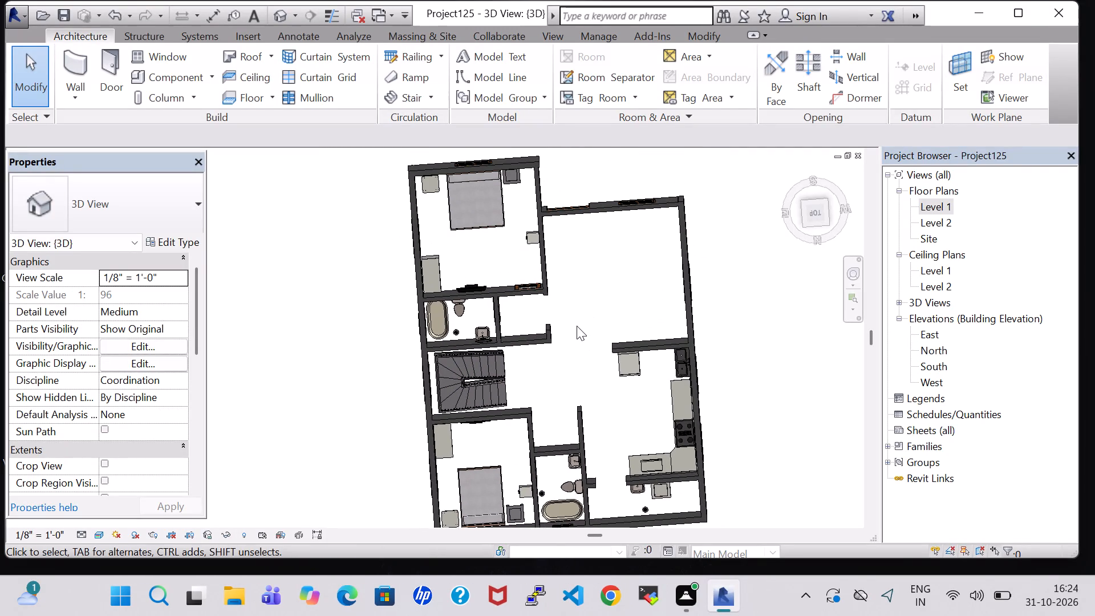
middle_click_drag(577, 326, 582, 259)
middle_click_drag(579, 255, 581, 322)
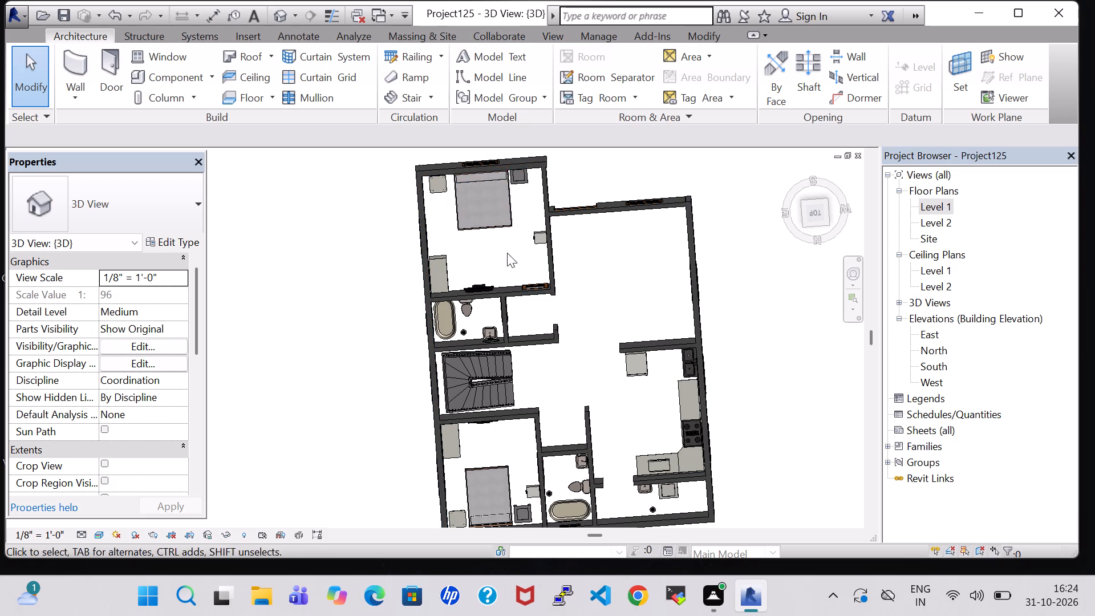
middle_click_drag(506, 253, 526, 206)
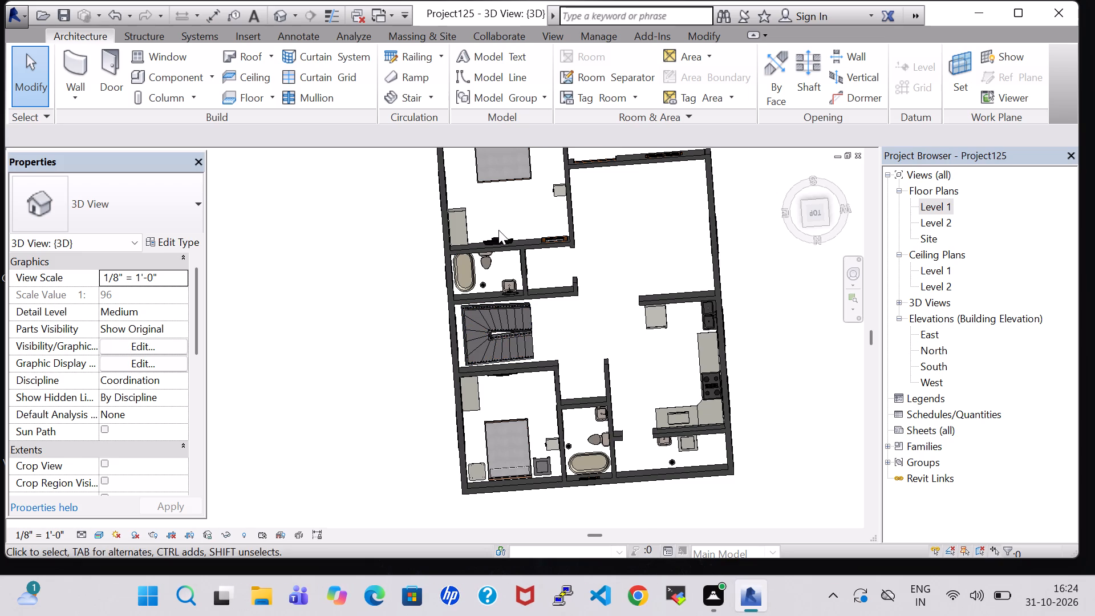
scroll(498, 230, "up", 4)
middle_click_drag(498, 237, 487, 342)
scroll(496, 338, "down", 3)
middle_click_drag(499, 338, 499, 328)
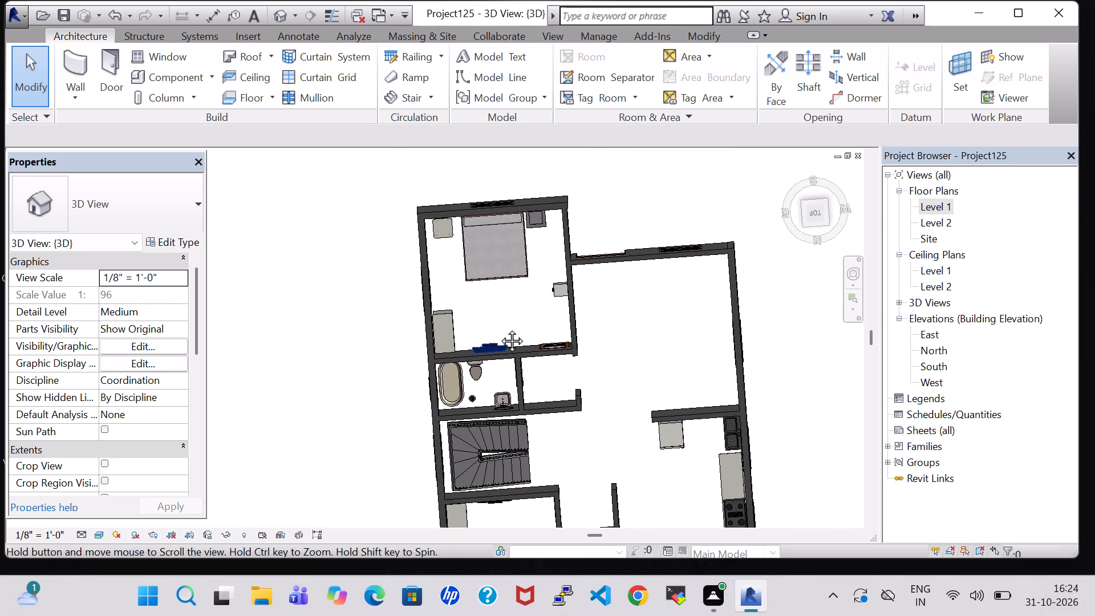
middle_click_drag(499, 328, 499, 310)
left_click(498, 252)
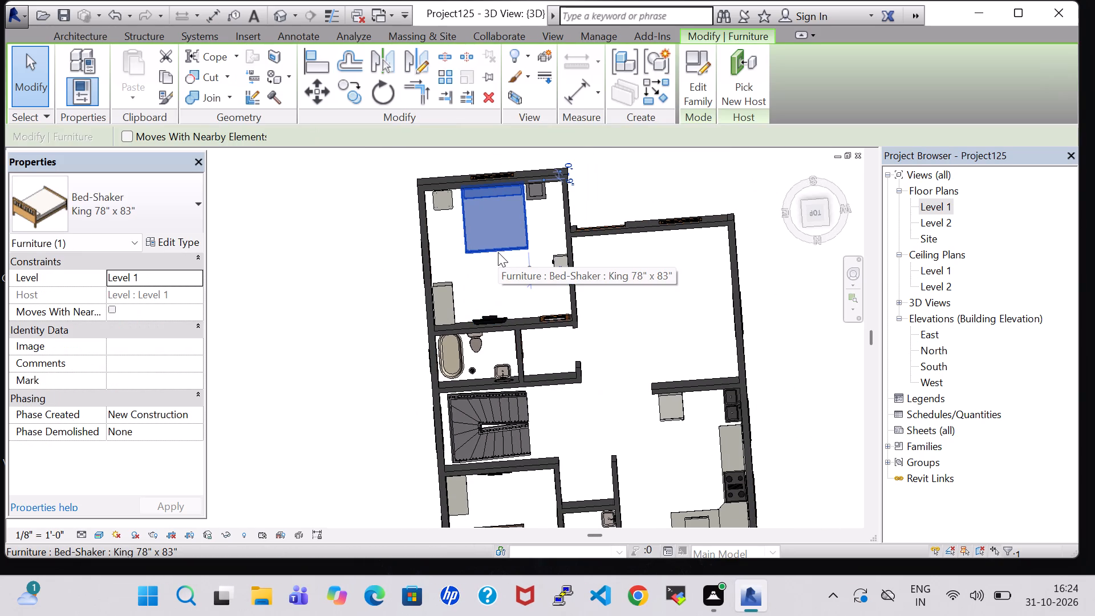
key("Left")
left_click(620, 283)
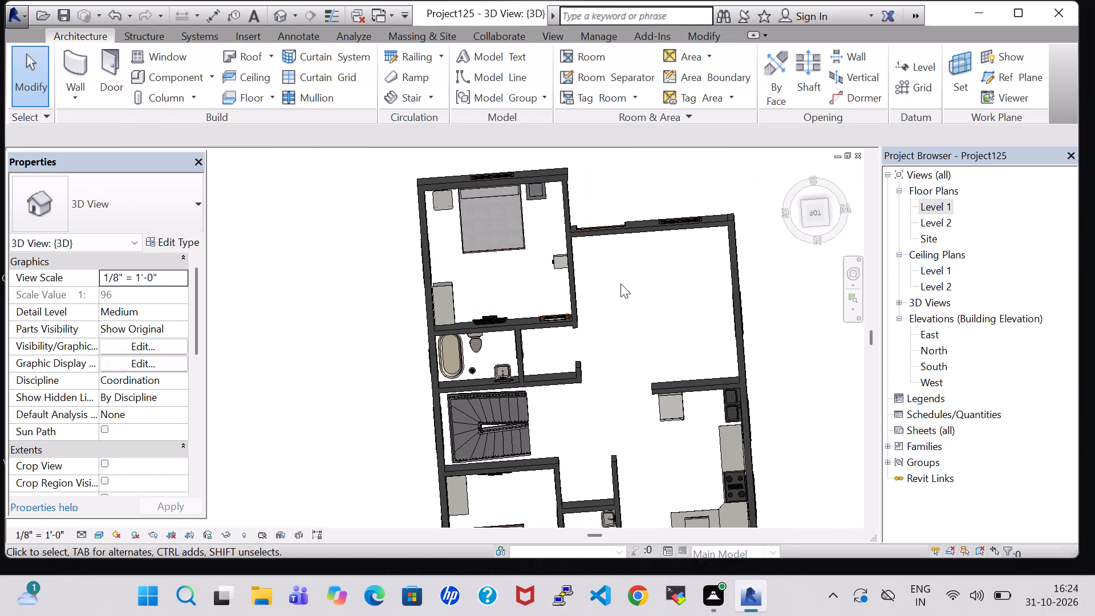
Open the Level 1 floor plan and place a tagged room in the unlabelled bedroom next to C.BATH.
double_click(928, 209)
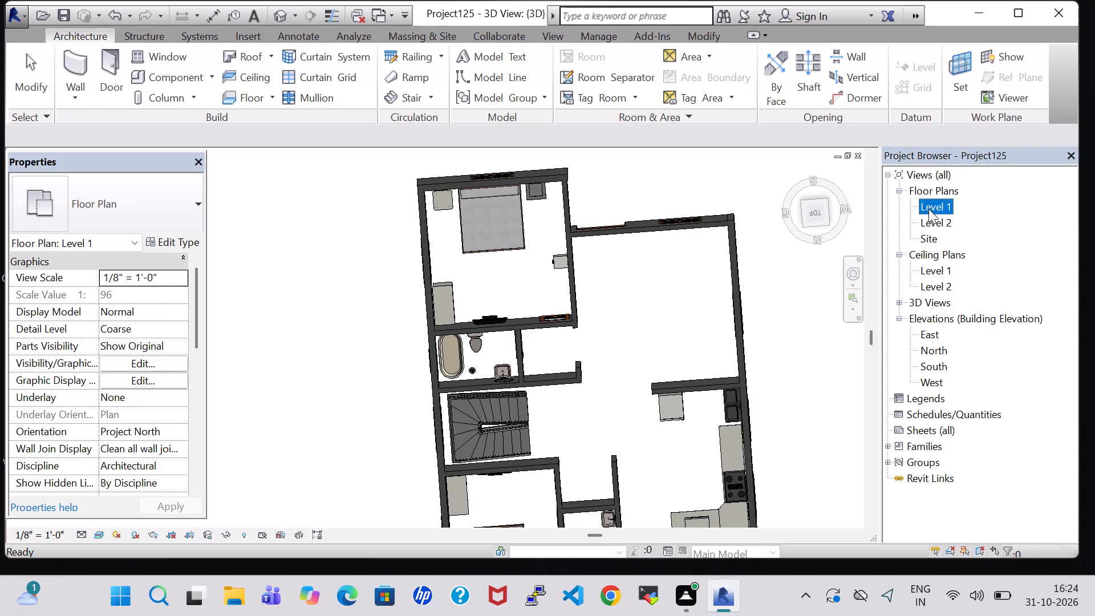
scroll(623, 244, "down", 5)
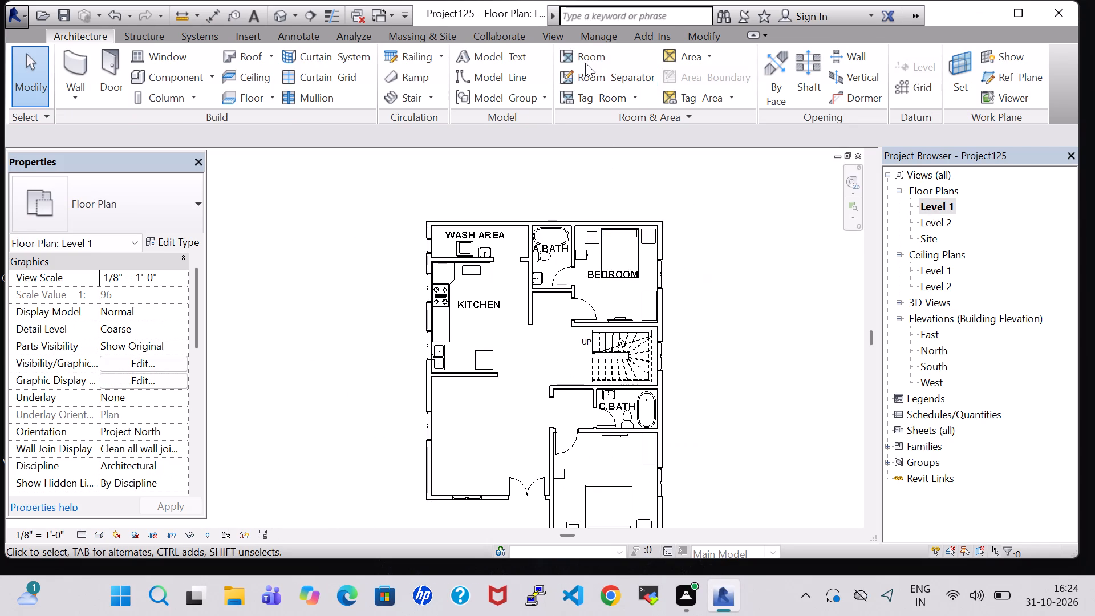
left_click(585, 62)
left_click(602, 475)
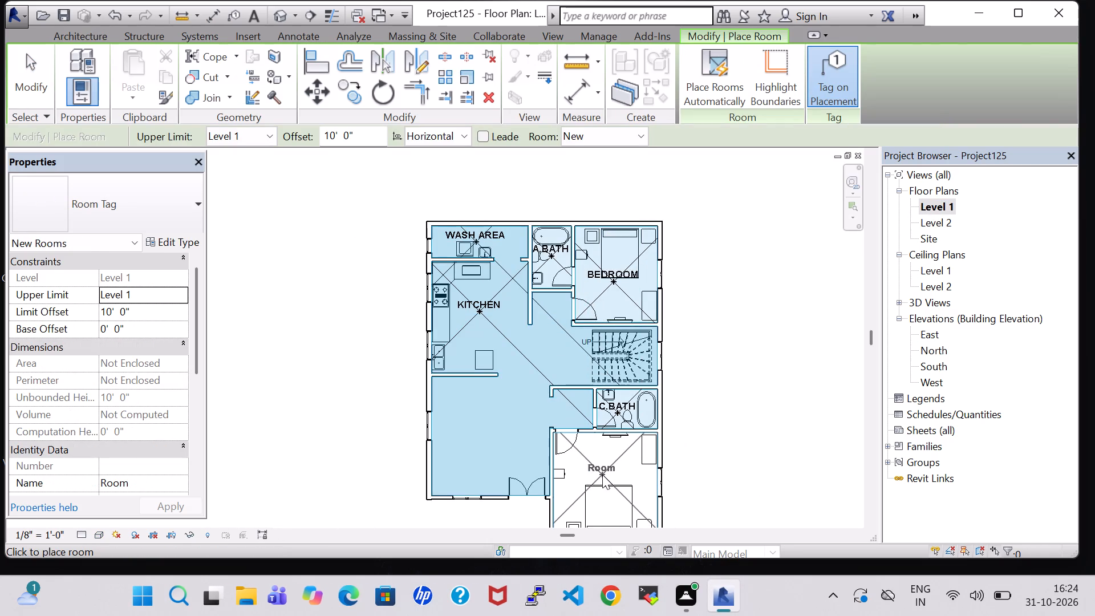
key("Escape")
key("Escape")
Rename the new room tag BEDROOM and nudge it slightly right, above the bed.
double_click(602, 473)
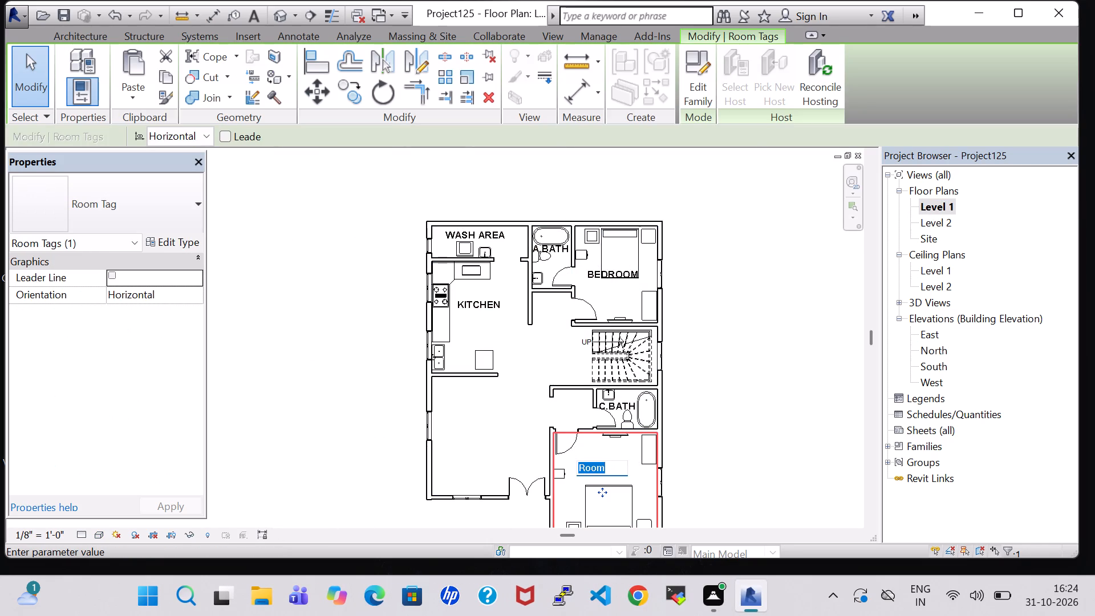
key("BackSpace")
type("BEDROOM")
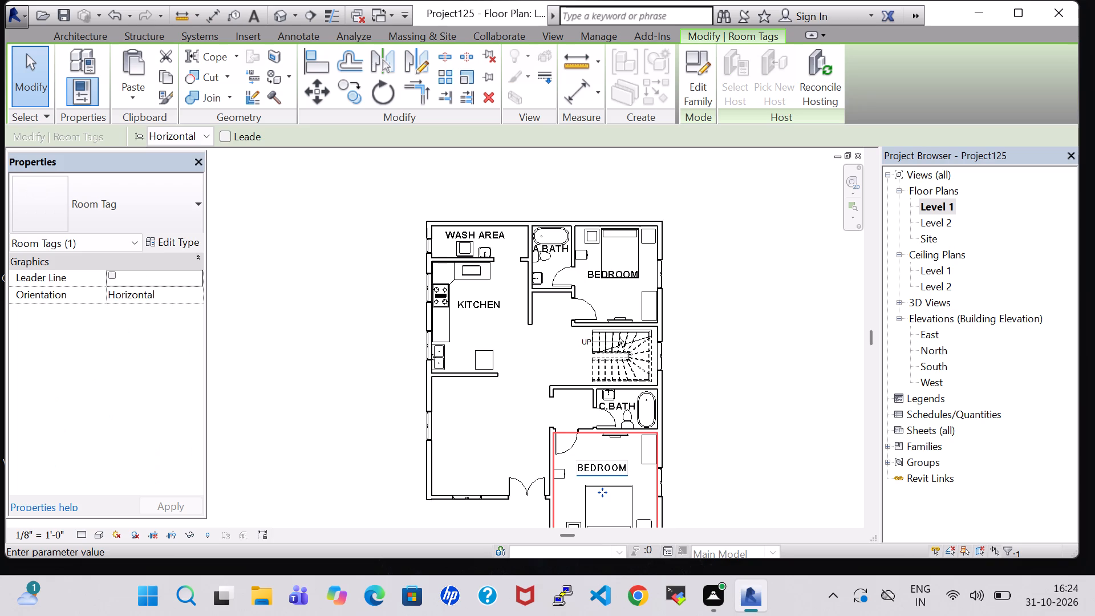
key("Return")
key("Right")
key("Right")
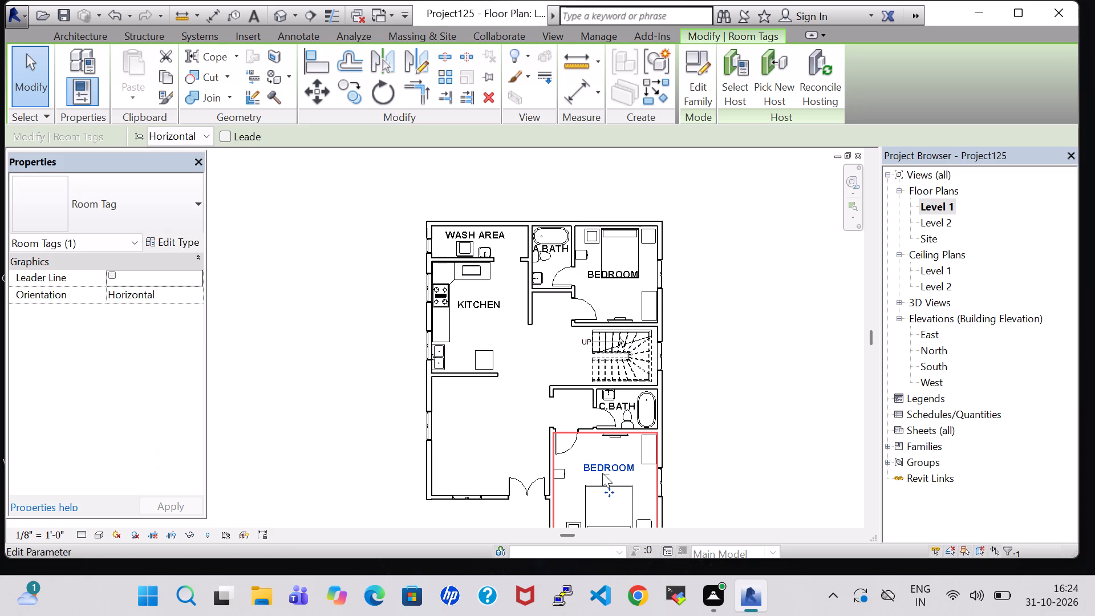
left_click(709, 302)
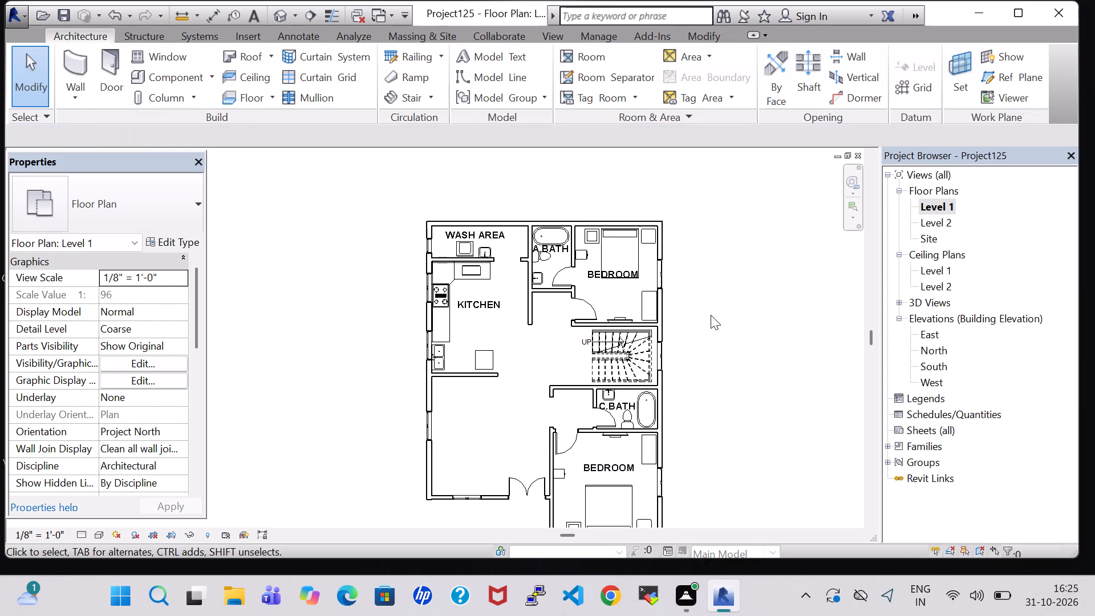
Load the Sofa-Corbu family from the Seating library folder for component placement.
middle_click_drag(704, 411, 726, 363)
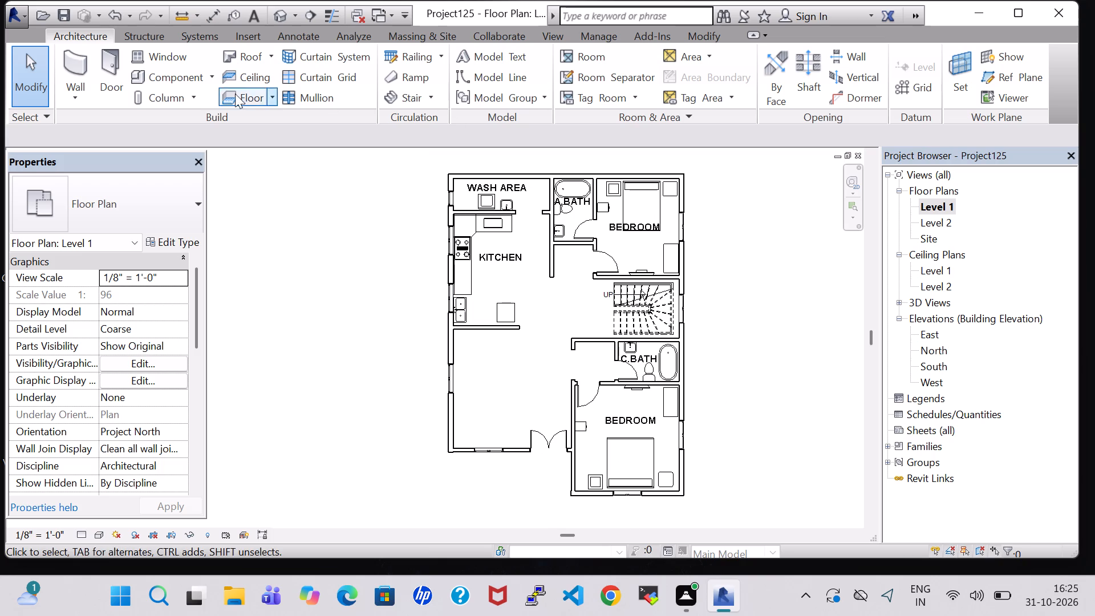
left_click(157, 82)
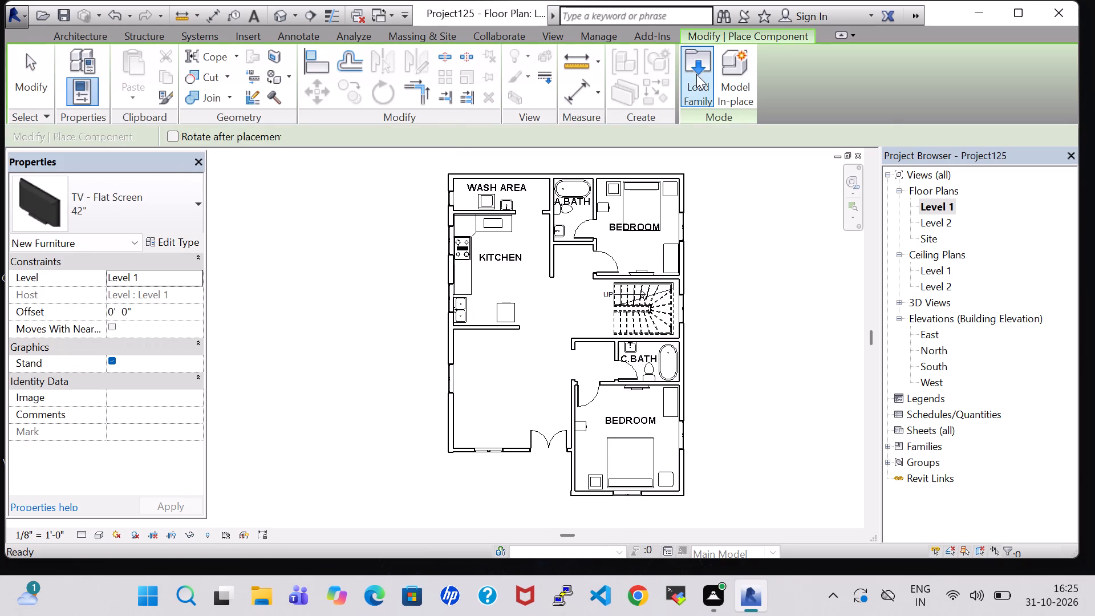
left_click(696, 74)
double_click(642, 379)
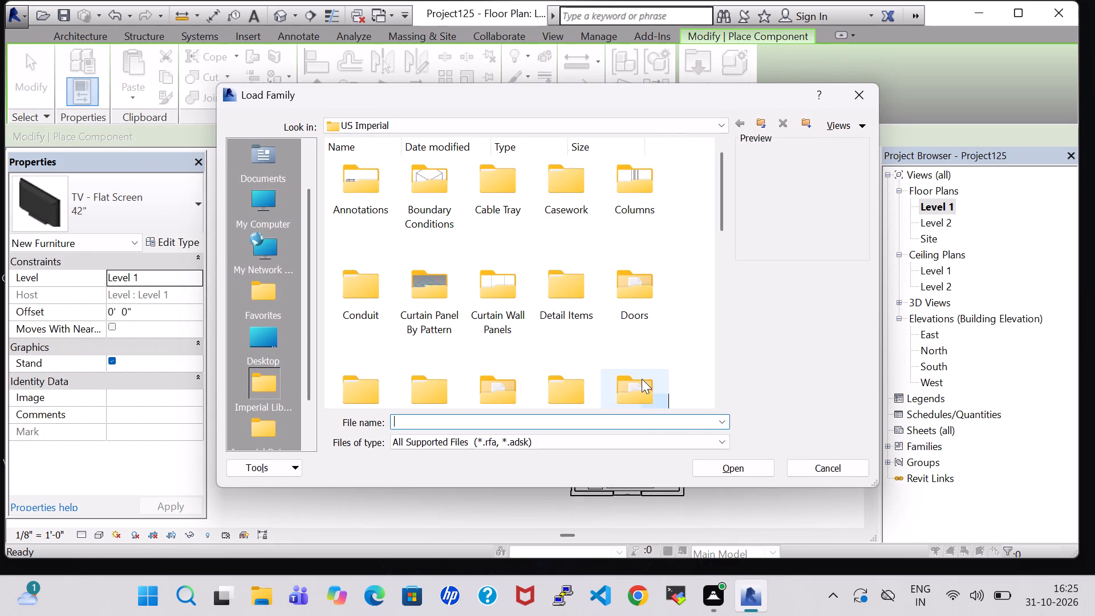
double_click(445, 200)
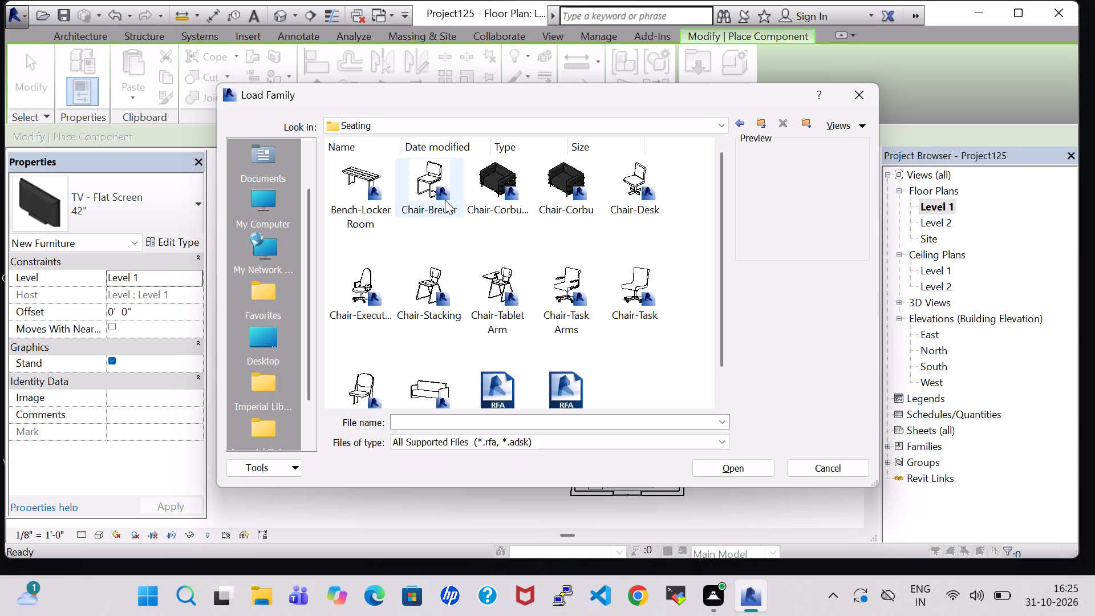
left_click(496, 381)
left_click(718, 464)
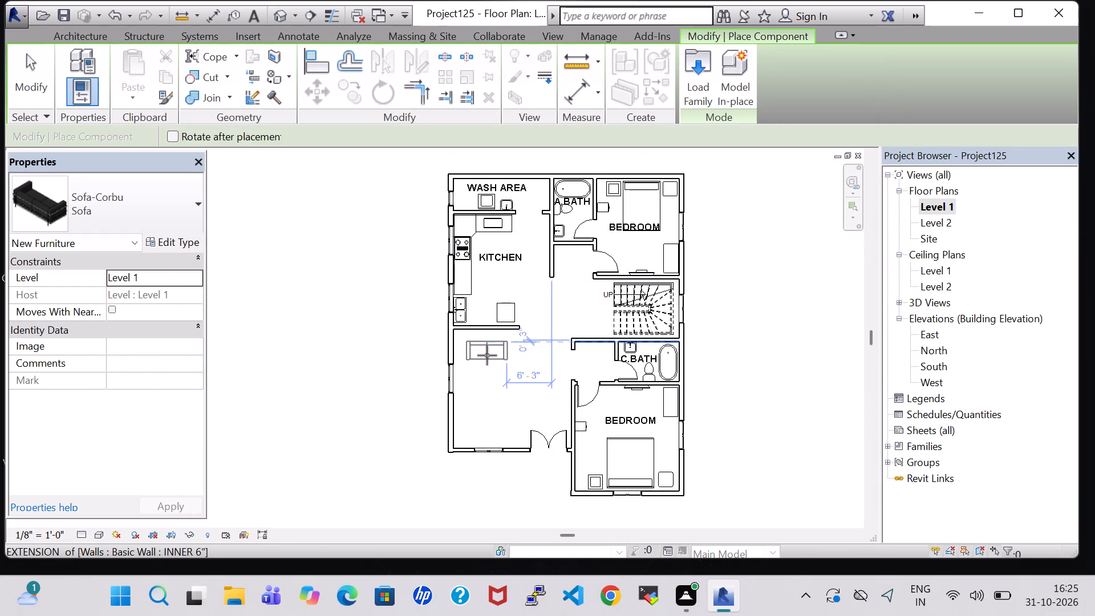
Place the sofa in the living area just below the kitchen partition, about 9'-9" from the C.BATH passage wall.
scroll(486, 355, "up", 7)
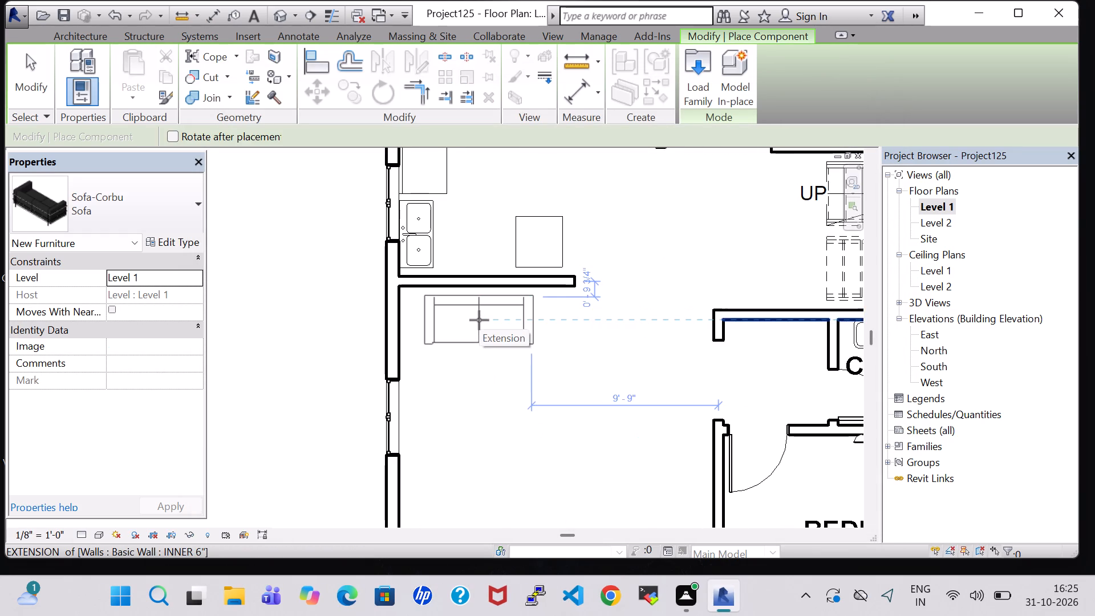
left_click(479, 317)
key("Escape")
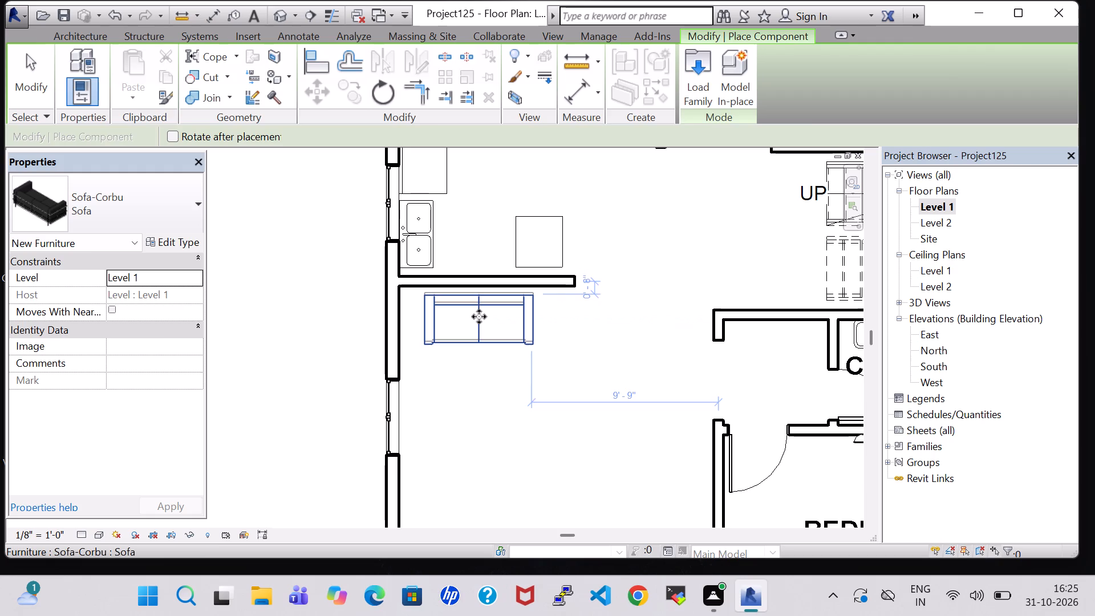
key("Escape")
Nudge the sofa up toward the kitchen partition and right, to about 8'-1" from the C.BATH passage wall.
left_click(479, 317)
key("Up")
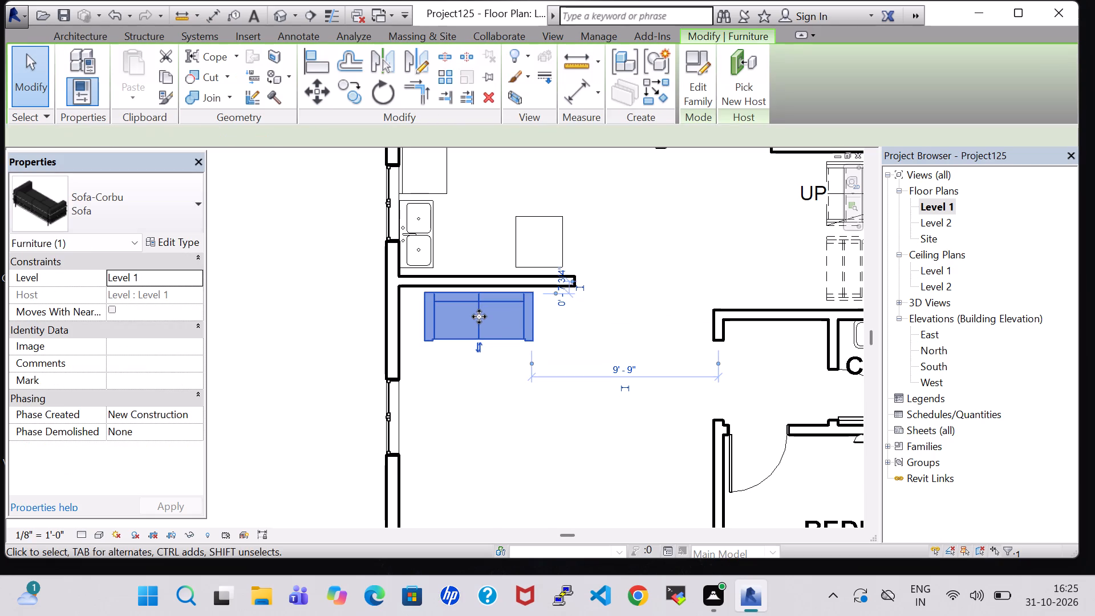
key("Up")
key("Right")
key("Right")
key("Right")
key("Right")
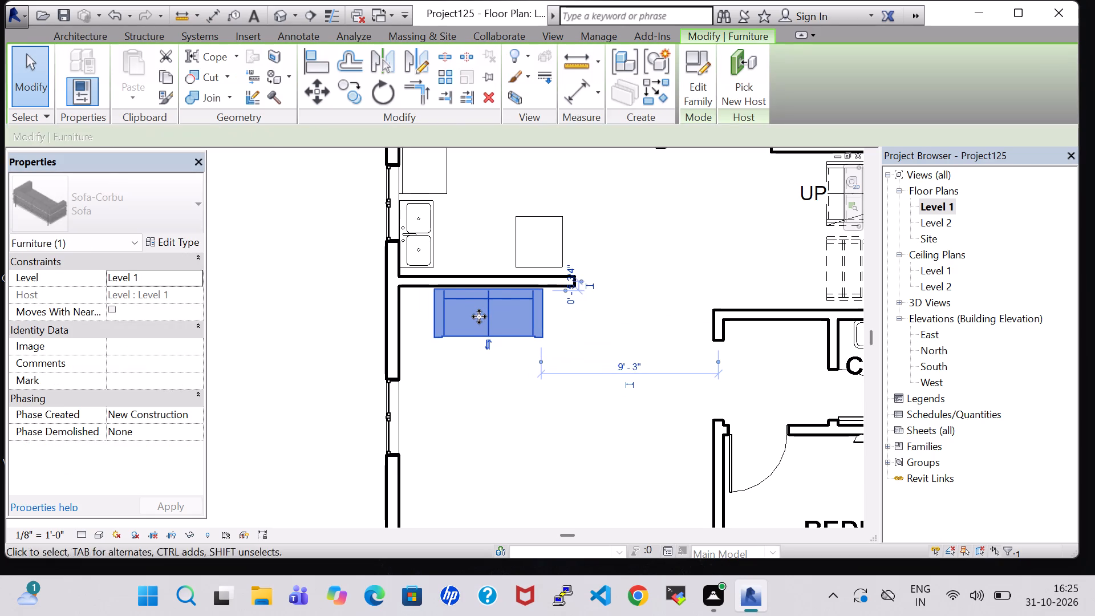
key("Right")
key("Right")
key("Right")
key("Right")
key("Right")
key("Right")
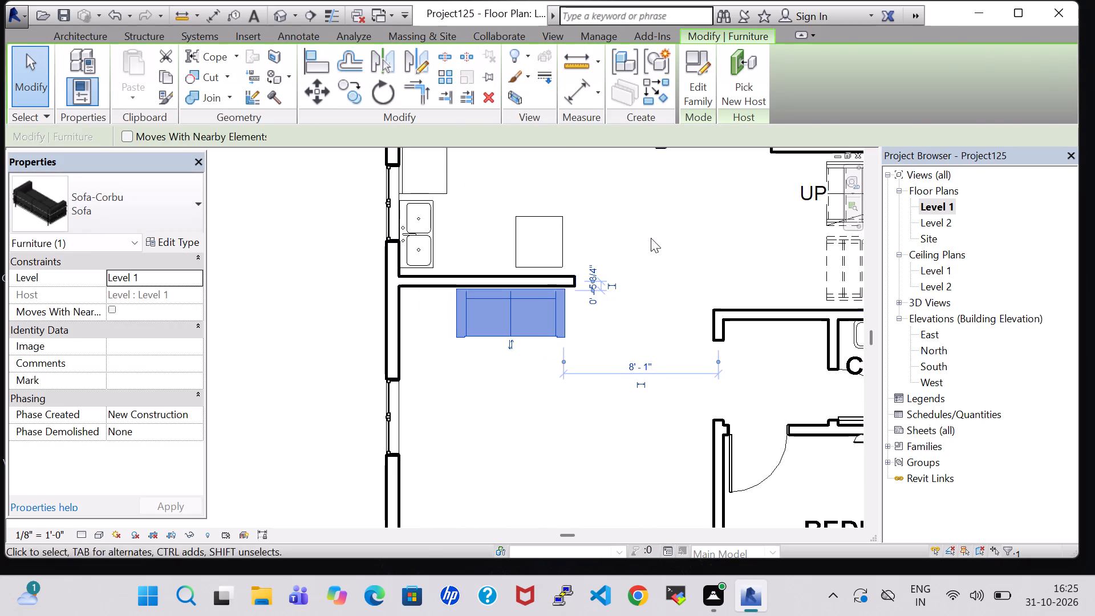
left_click(660, 235)
Create a similar sofa, rotated with its back to the living area's left window, about 5'-3" below the kitchen partition.
scroll(659, 238, "down", 5)
left_click(589, 283)
right_click(589, 283)
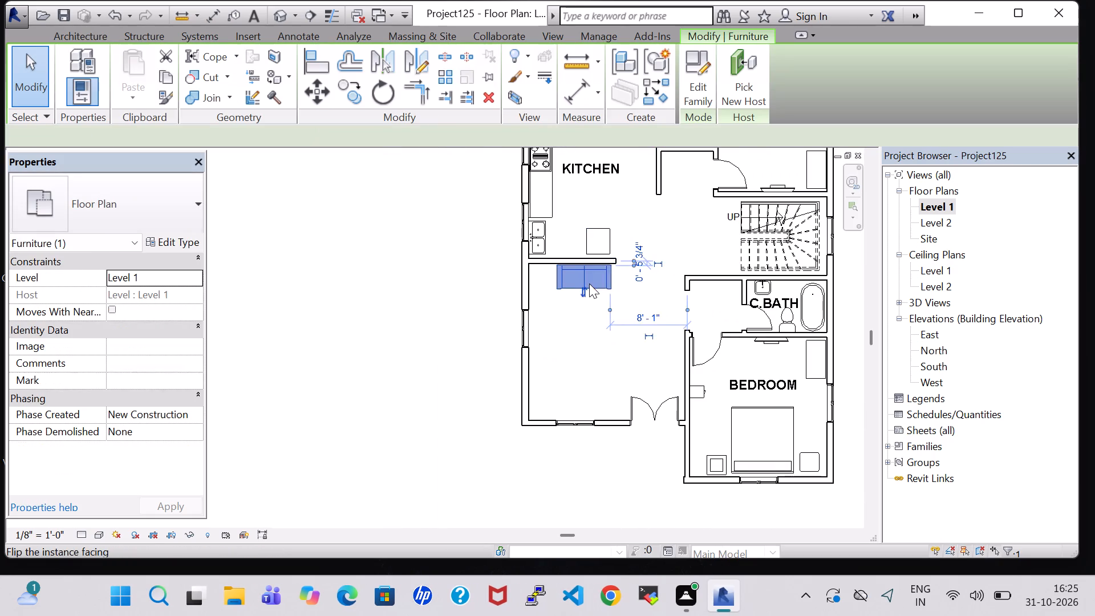
left_click(660, 311)
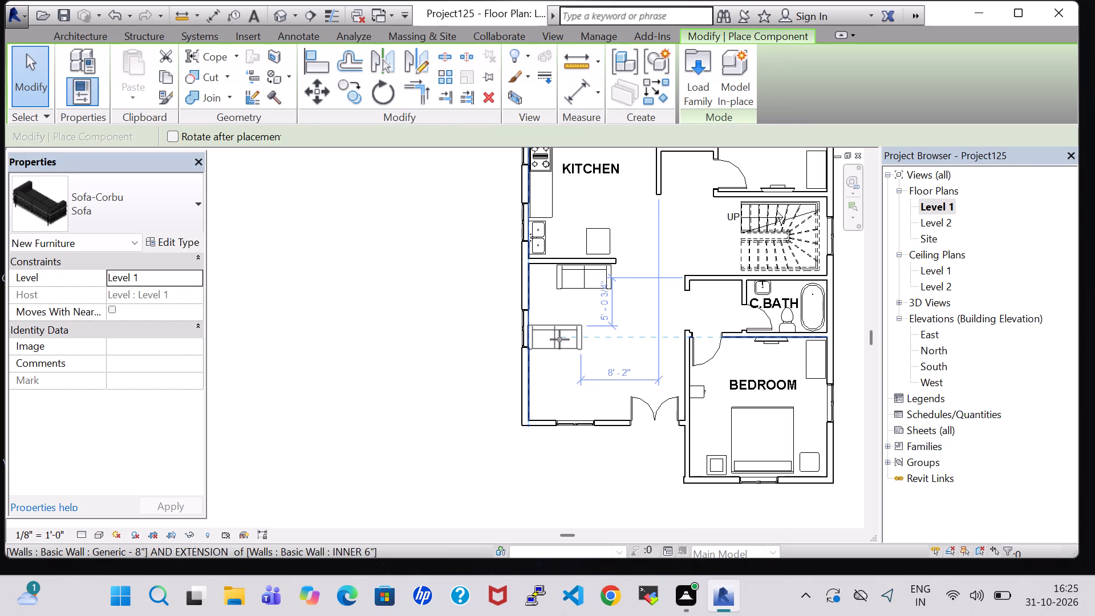
key("space")
key("space")
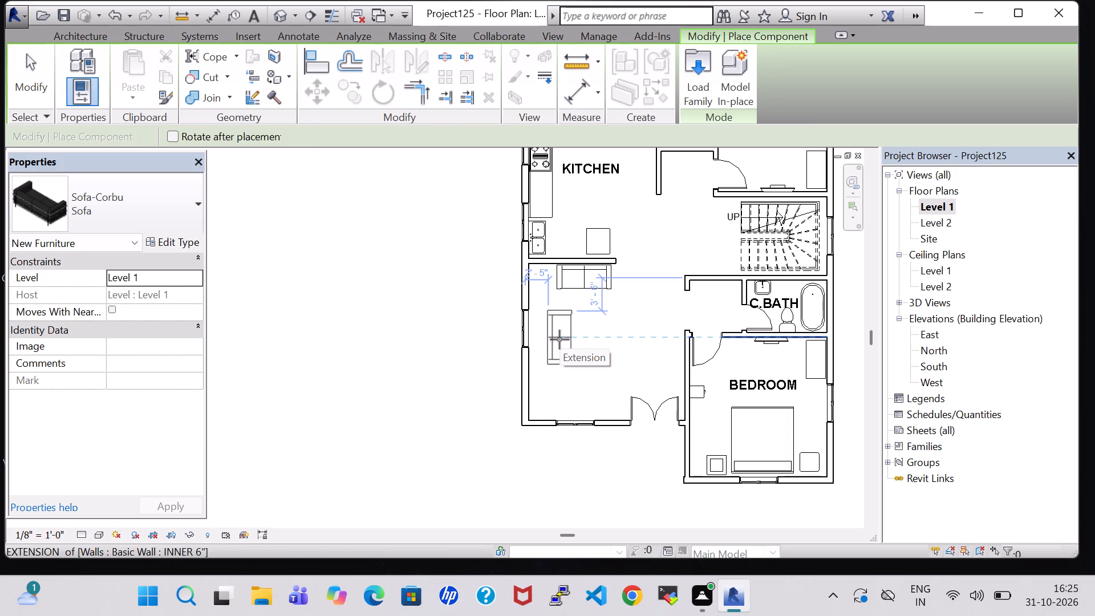
scroll(559, 339, "up", 2)
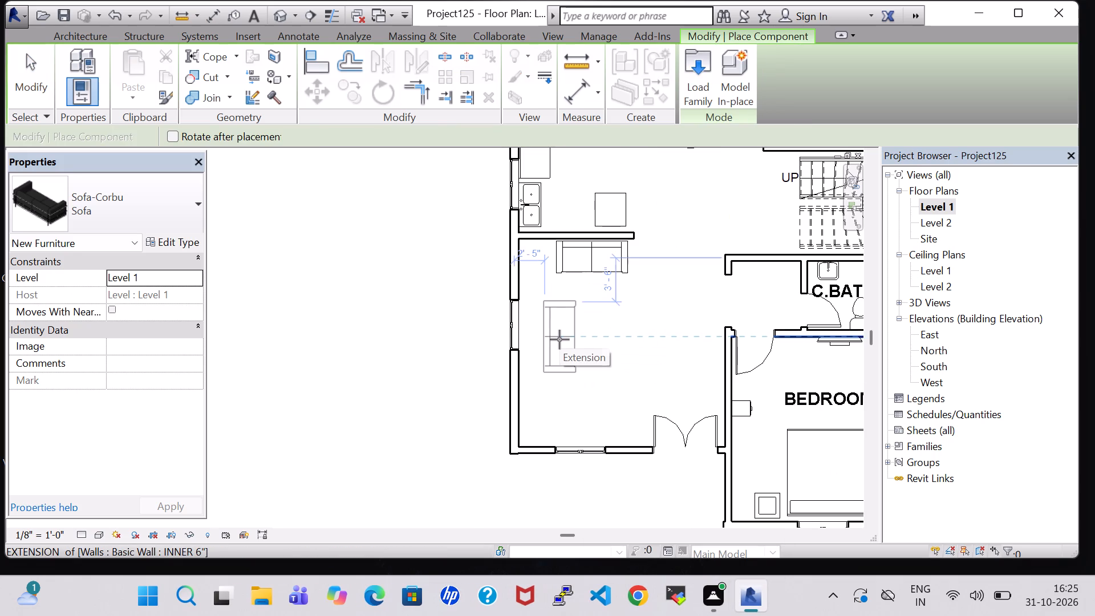
scroll(559, 339, "up", 4)
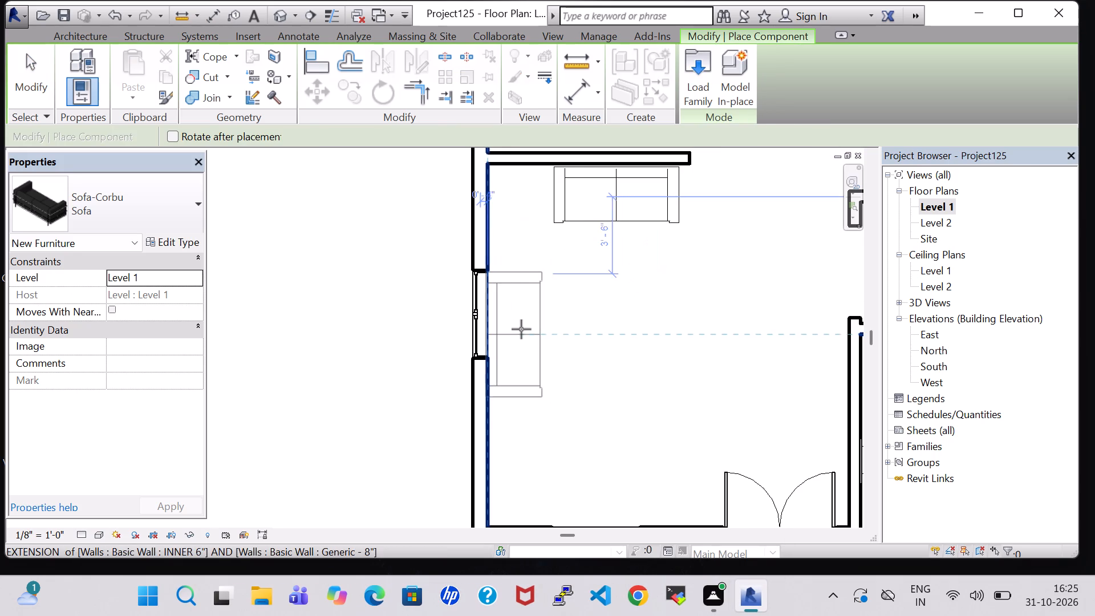
left_click(522, 334)
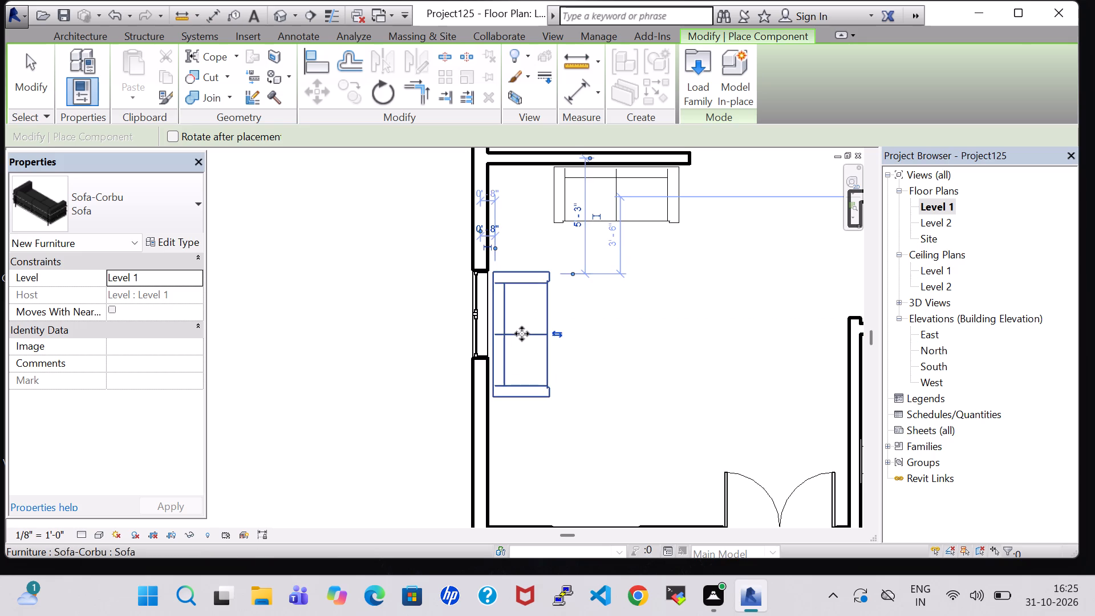
key("Escape")
key("Escape")
Create a similar 24" x 24" x 24" Table-Coffee from the lower bedroom's table and place it just below the window-side sofa.
scroll(641, 198, "down", 4)
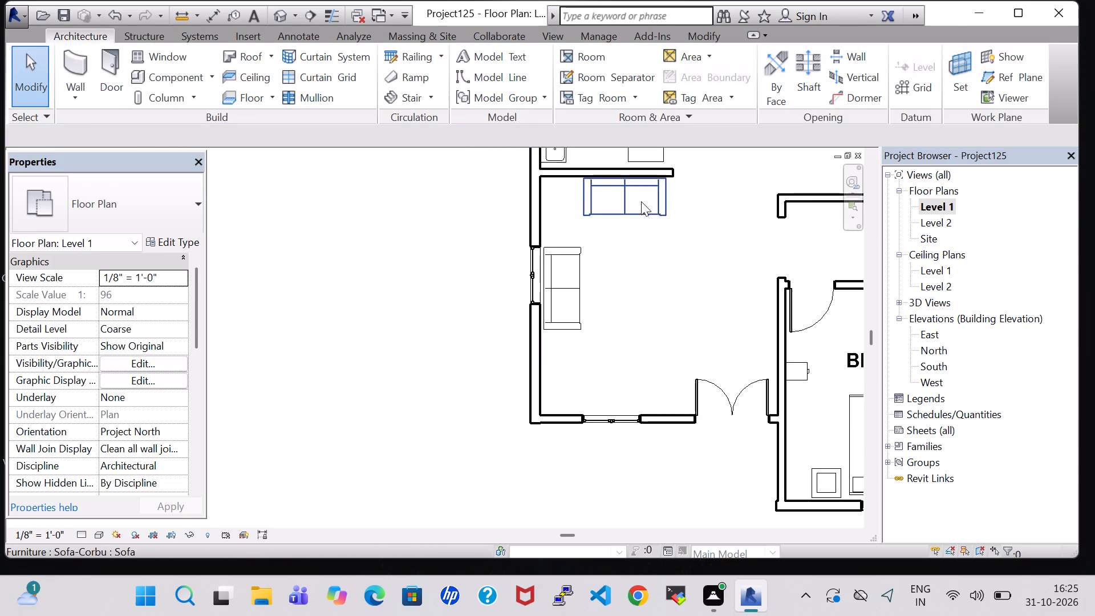
scroll(641, 201, "down", 3)
middle_click_drag(681, 198, 671, 220)
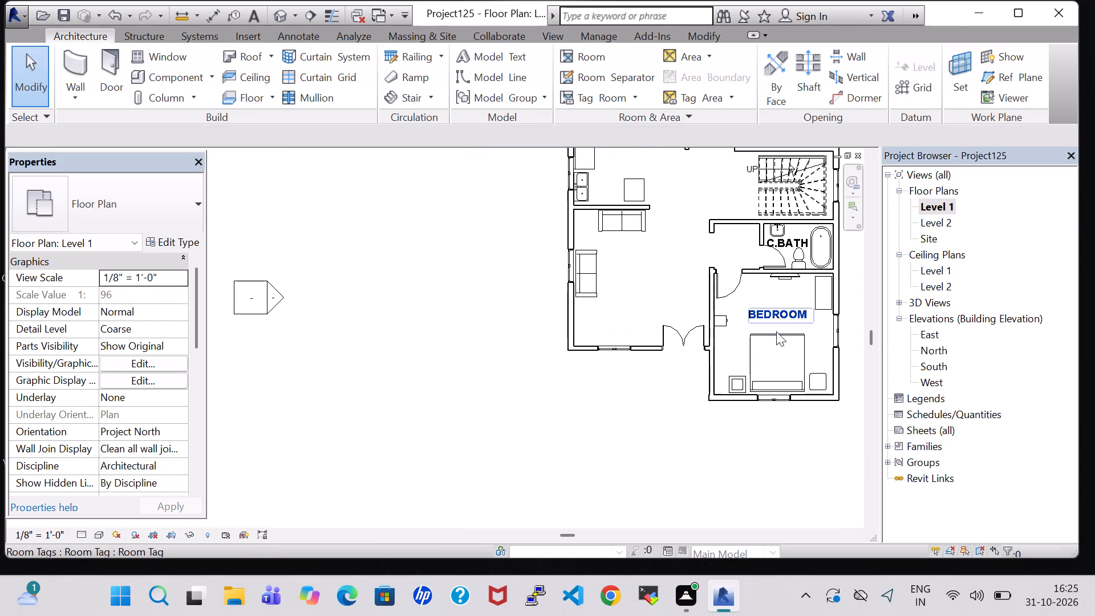
left_click(738, 376)
right_click(737, 376)
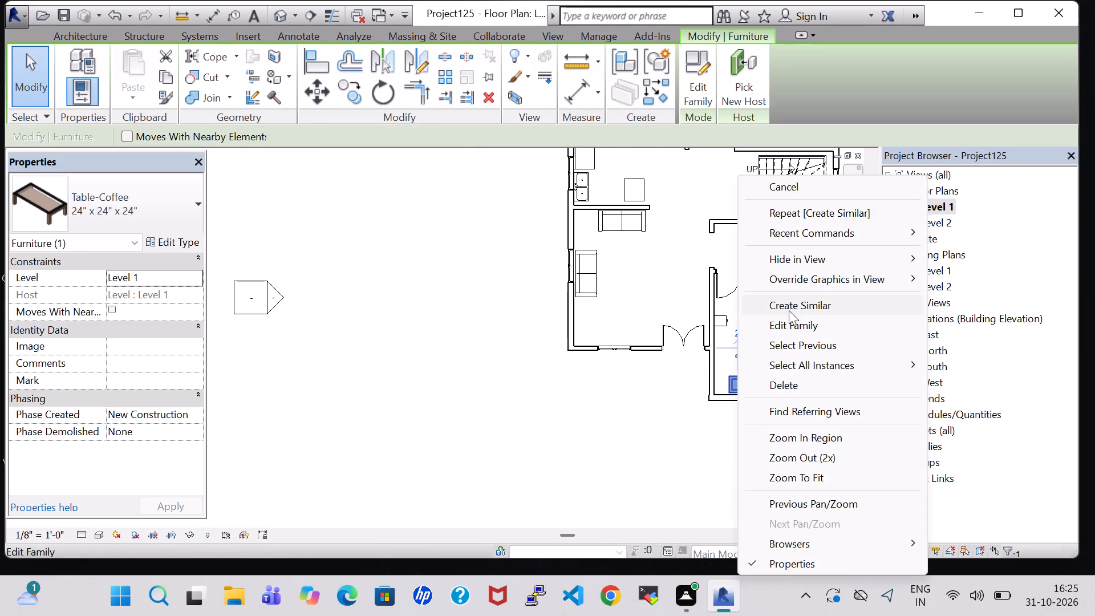
left_click(789, 310)
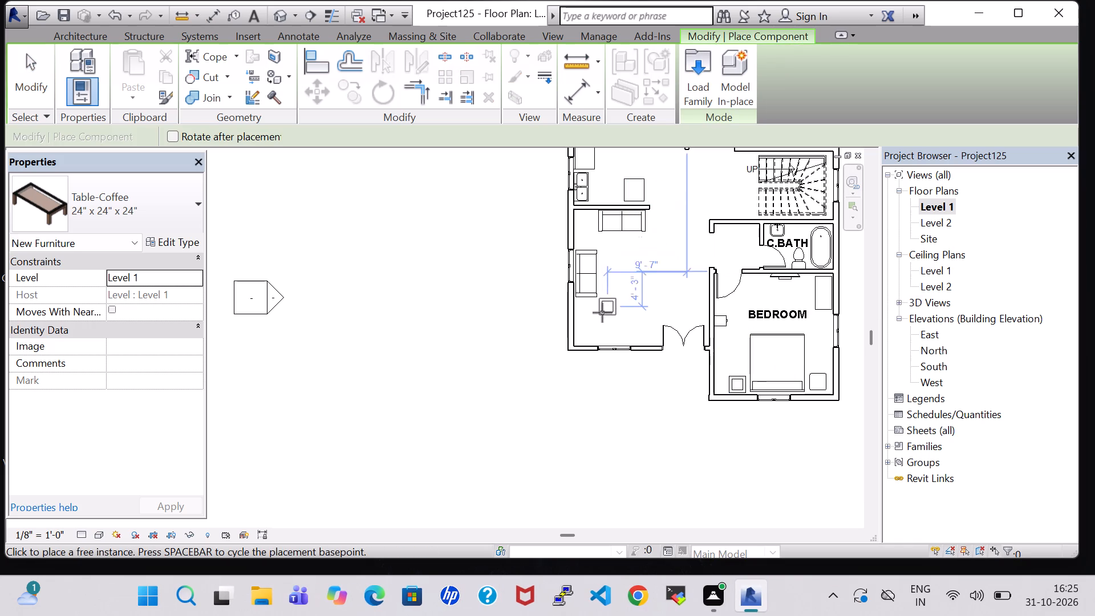
scroll(585, 314, "up", 6)
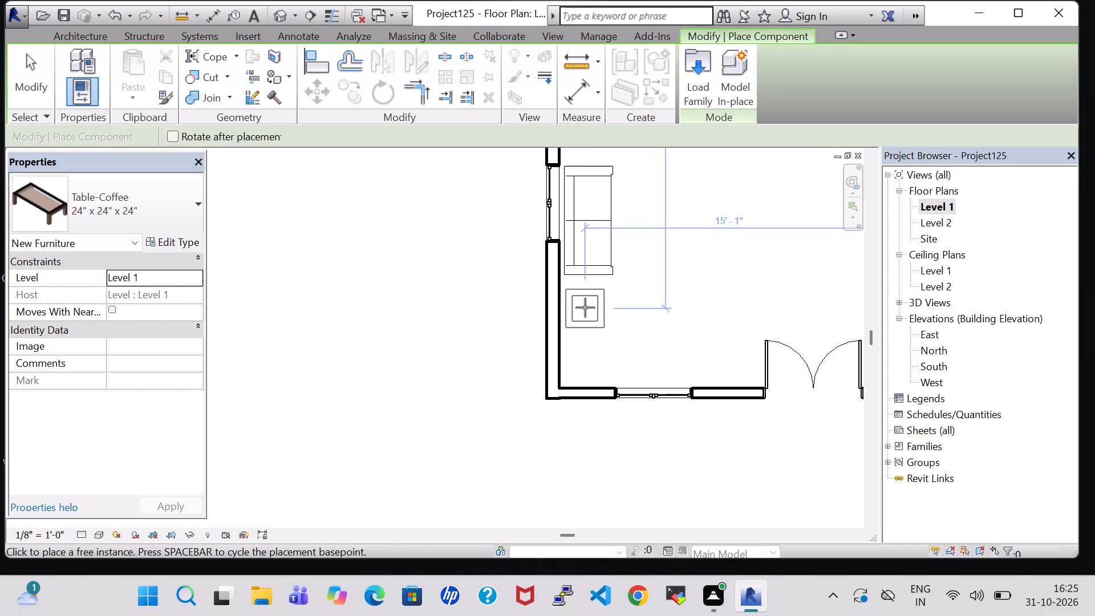
left_click(585, 306)
key("Escape")
key("Escape")
scroll(714, 332, "down", 2)
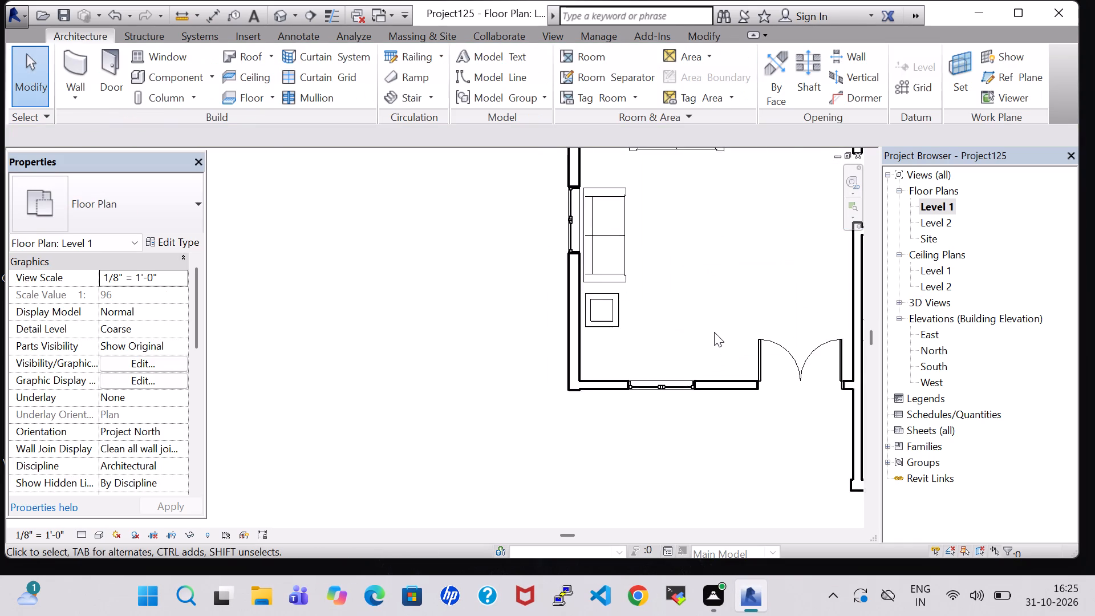
Create a similar 24" x 24" Table-End from the lower bedroom's table and place it above the window-side sofa, about 1'-8" below the kitchen partition.
scroll(714, 332, "down", 3)
middle_click_drag(834, 375, 705, 376)
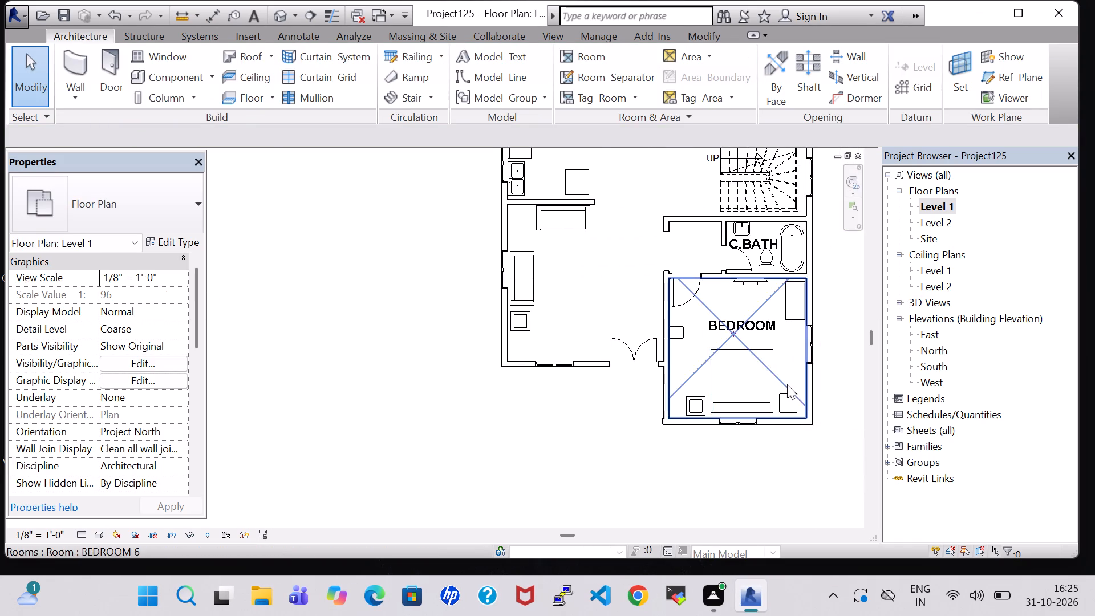
left_click(789, 393)
right_click(789, 393)
left_click(817, 306)
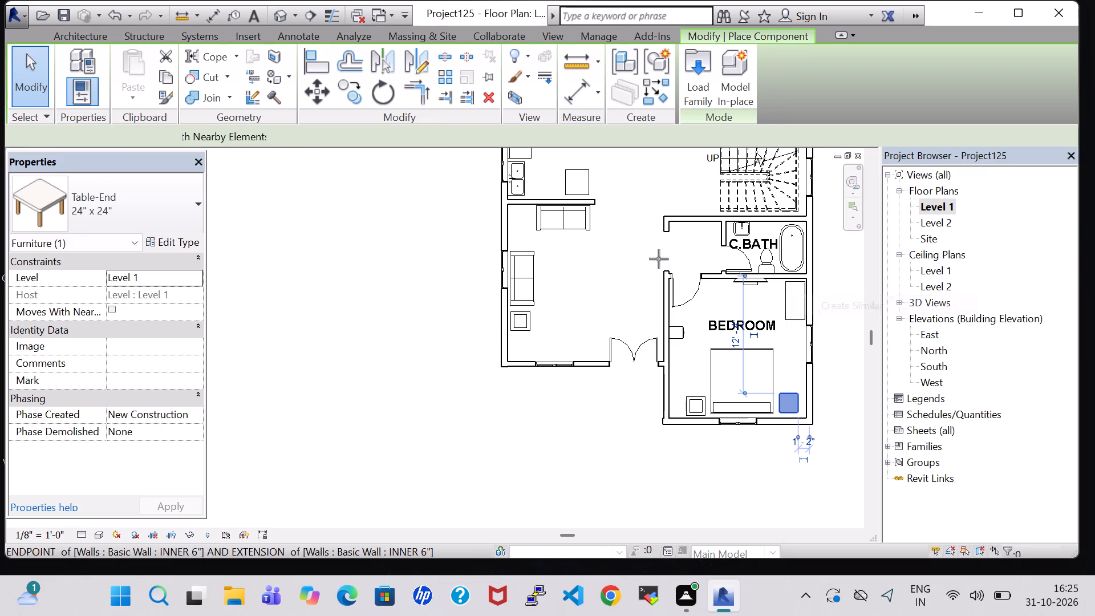
scroll(523, 225, "up", 7)
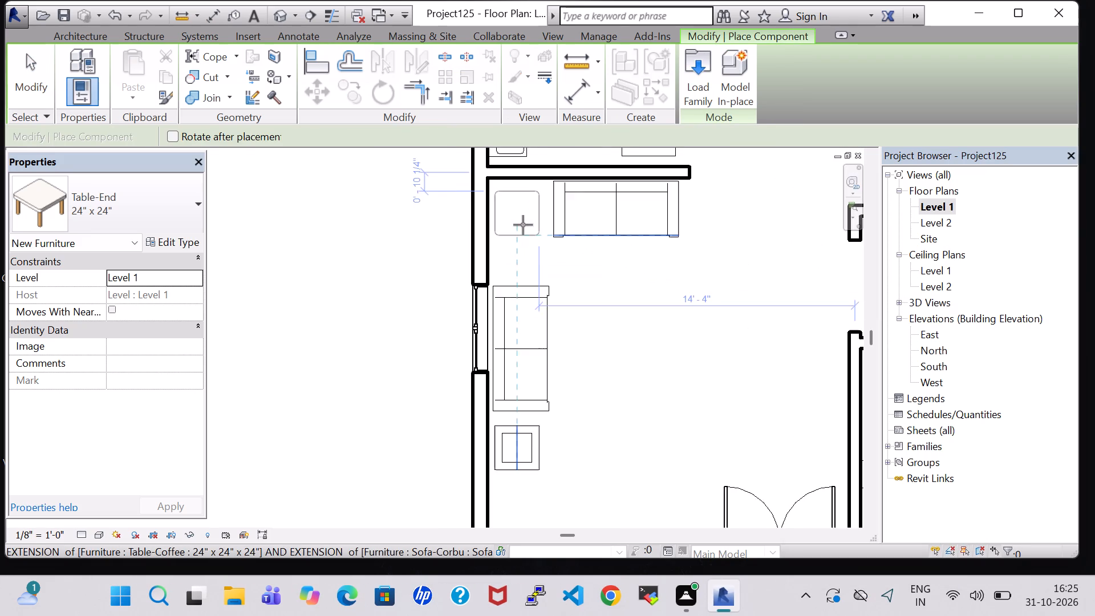
left_click(521, 233)
key("Escape")
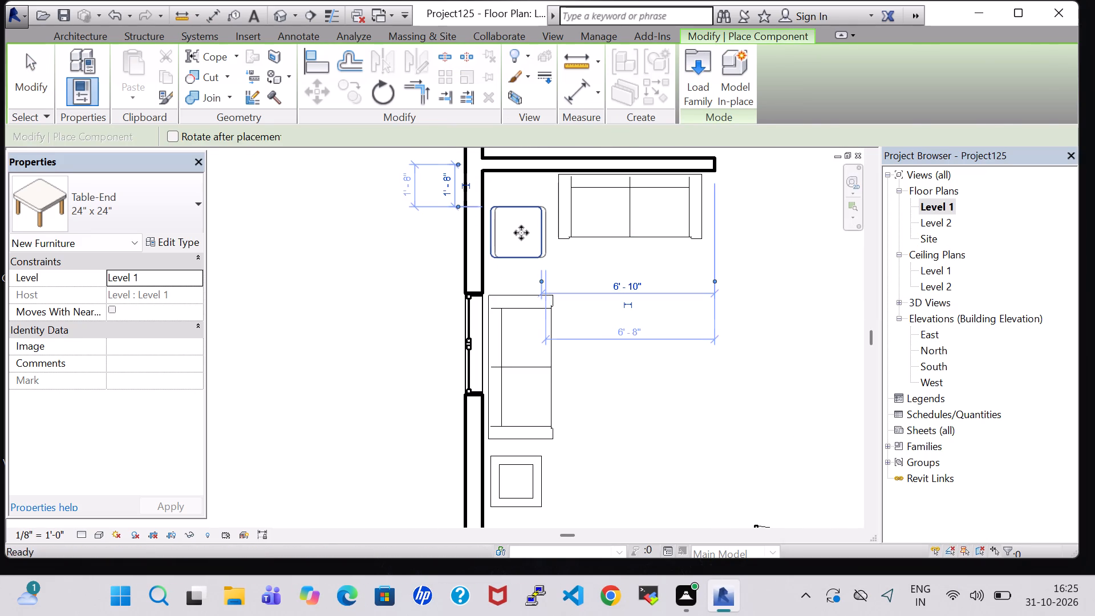
key("Escape")
Set the height of the living area's Table-End 24" x 24" type to 2' 0".
left_click(510, 209)
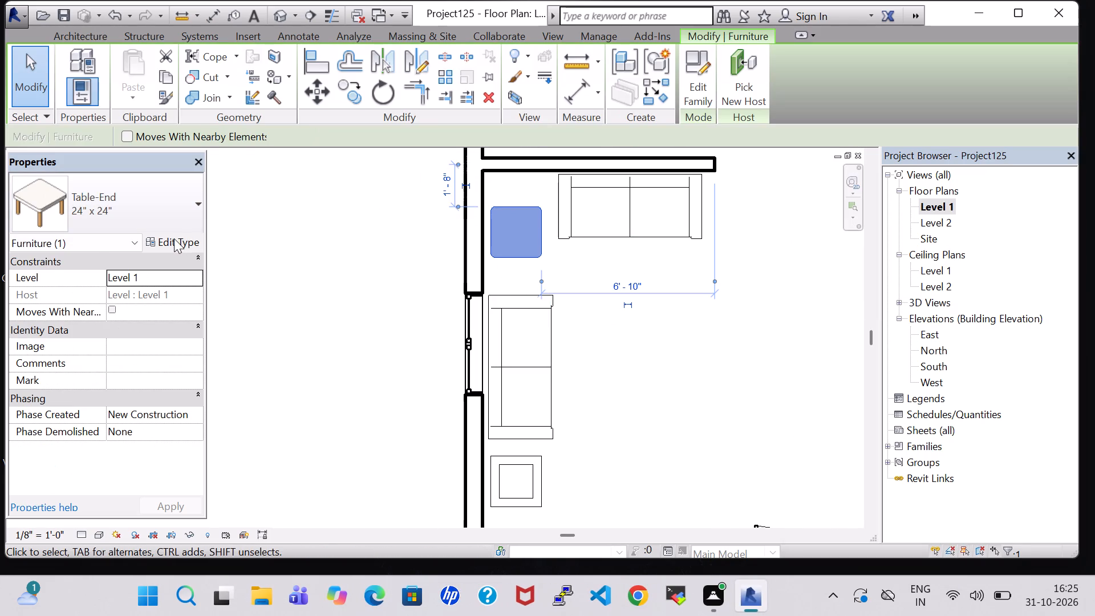
left_click(174, 238)
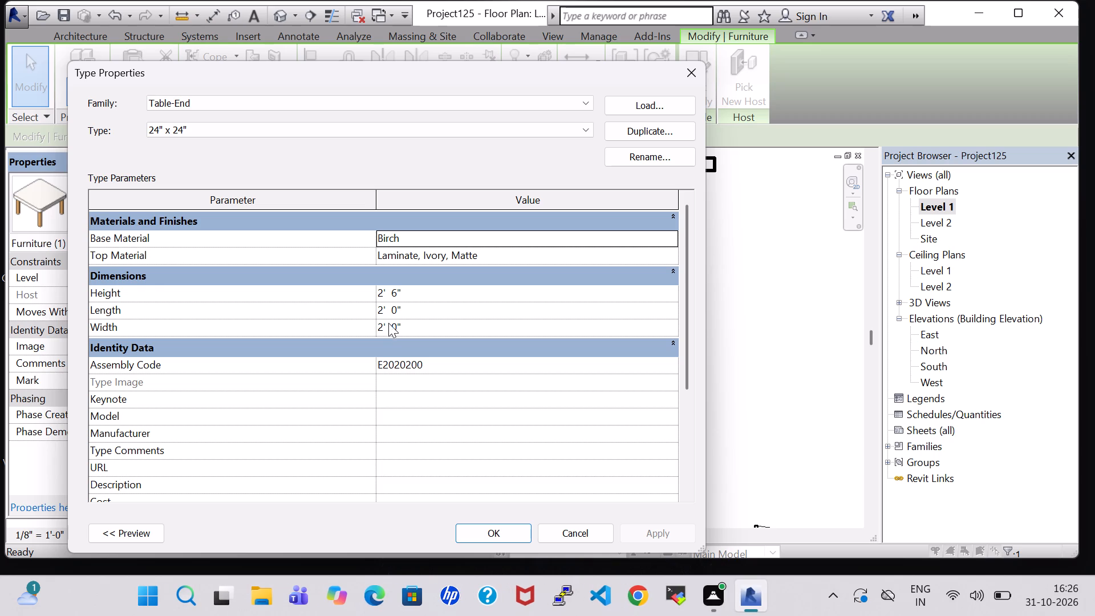
left_click(398, 291)
key("BackSpace")
key("0")
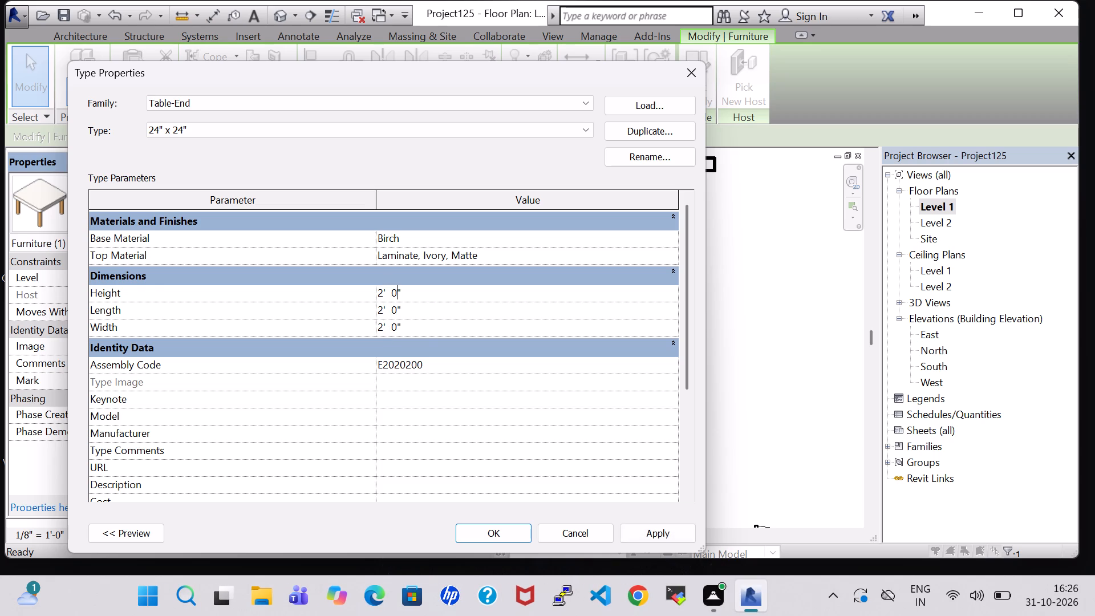
left_click(496, 520)
left_click(497, 532)
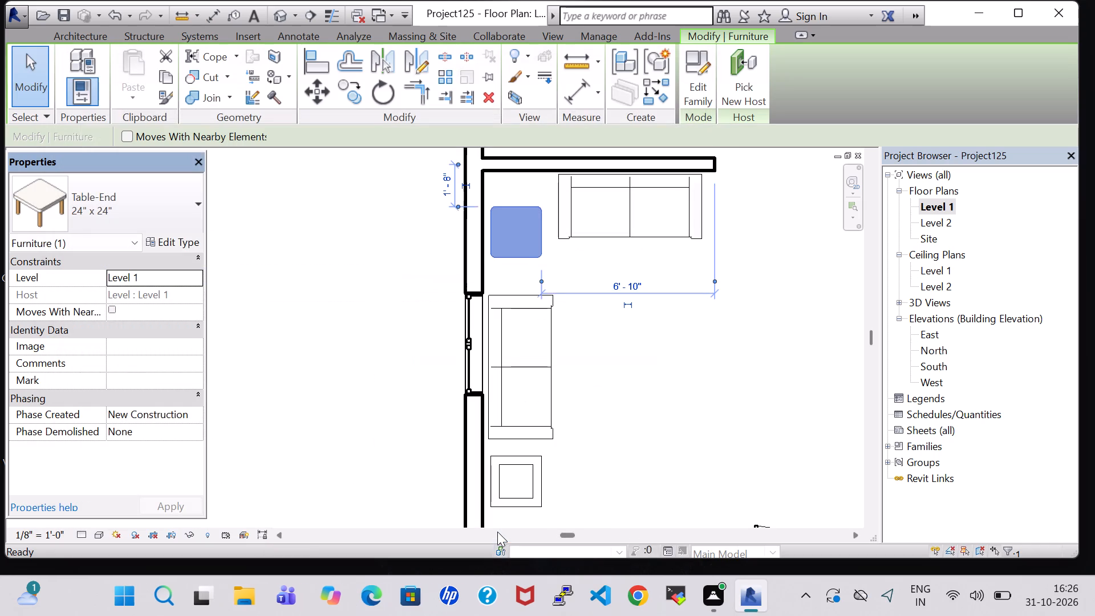
left_click(655, 402)
Load the RPC Plant - Tropical family from the Planting library and place an Agave - 1.5' at the end table's upper edge, about 1'-6" below the kitchen partition.
scroll(634, 326, "down", 2)
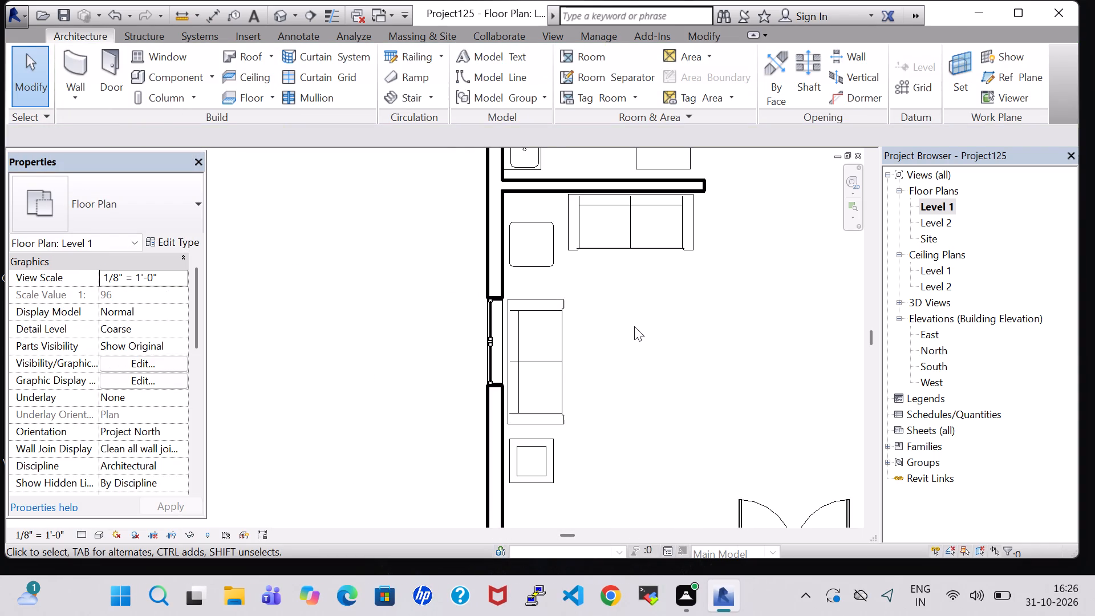
left_click(165, 84)
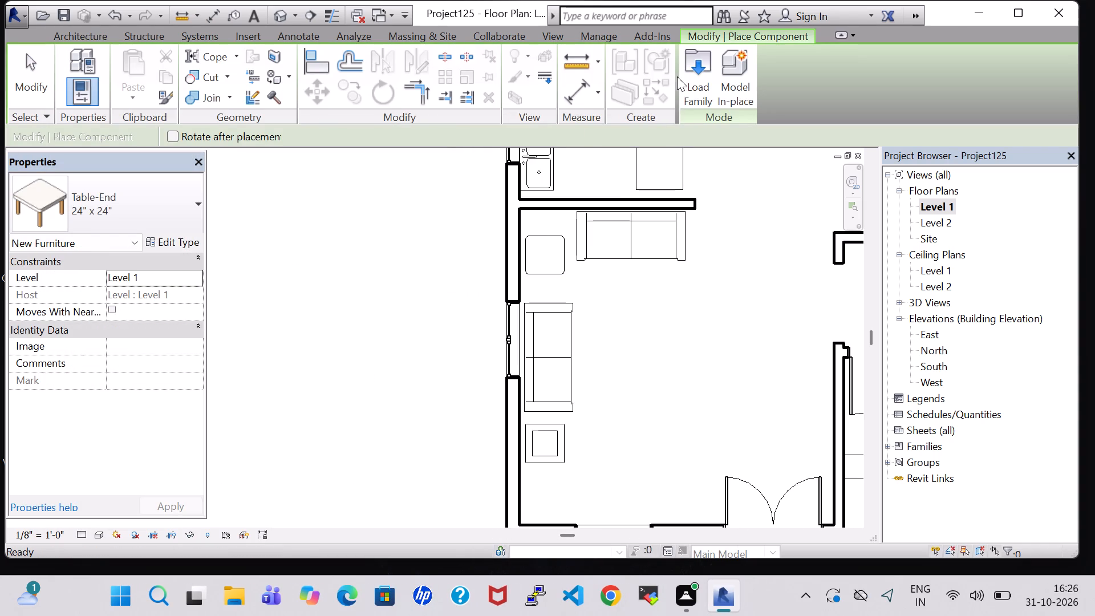
left_click(690, 76)
left_click(642, 376)
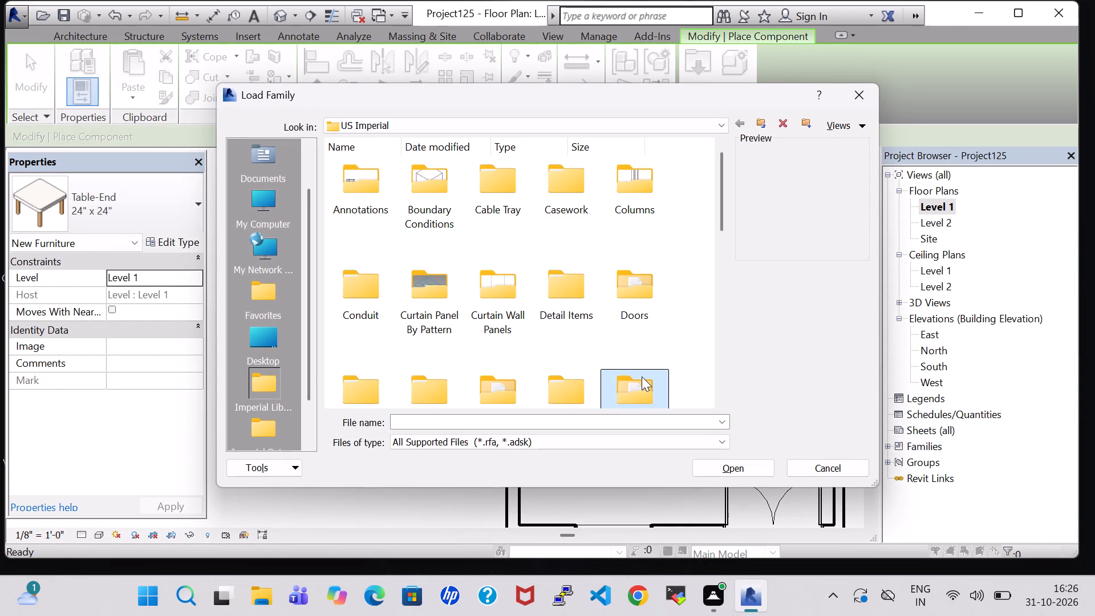
key("p")
double_click(425, 192)
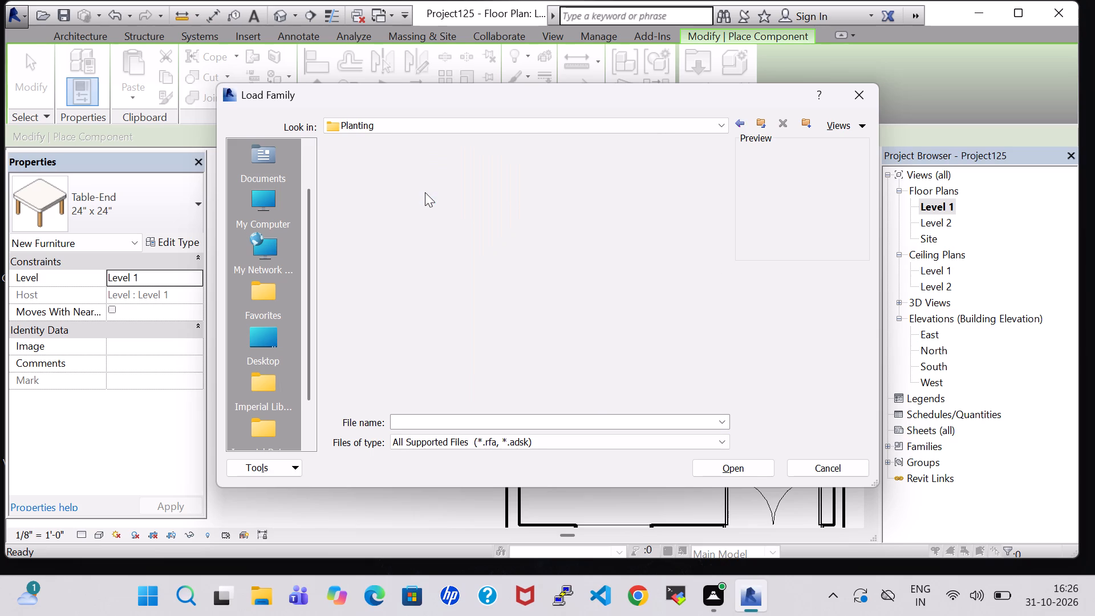
left_click(368, 184)
left_click(735, 466)
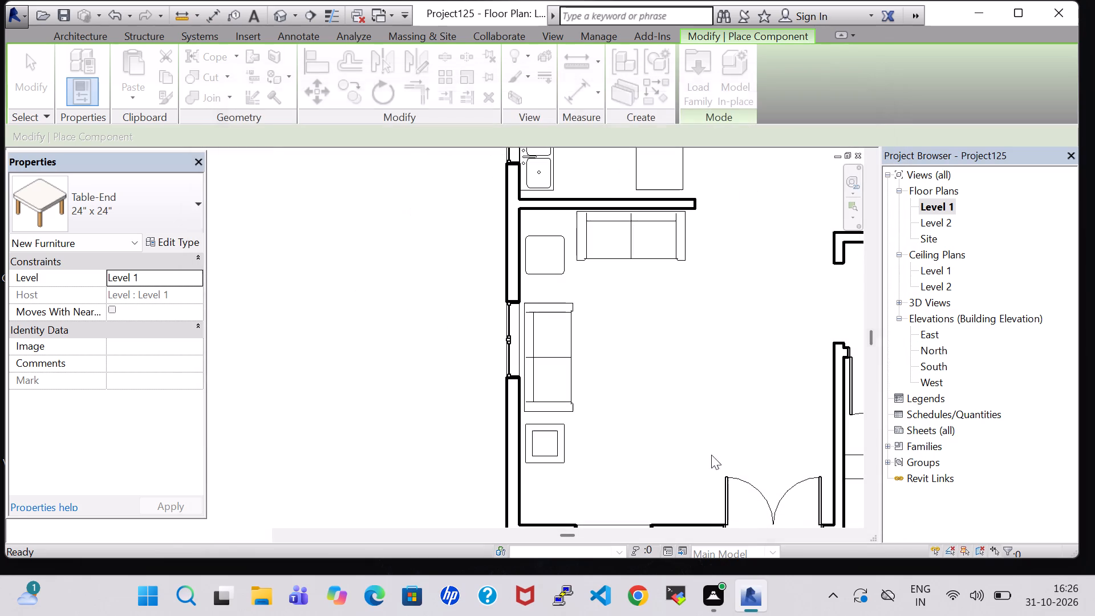
left_click(542, 230)
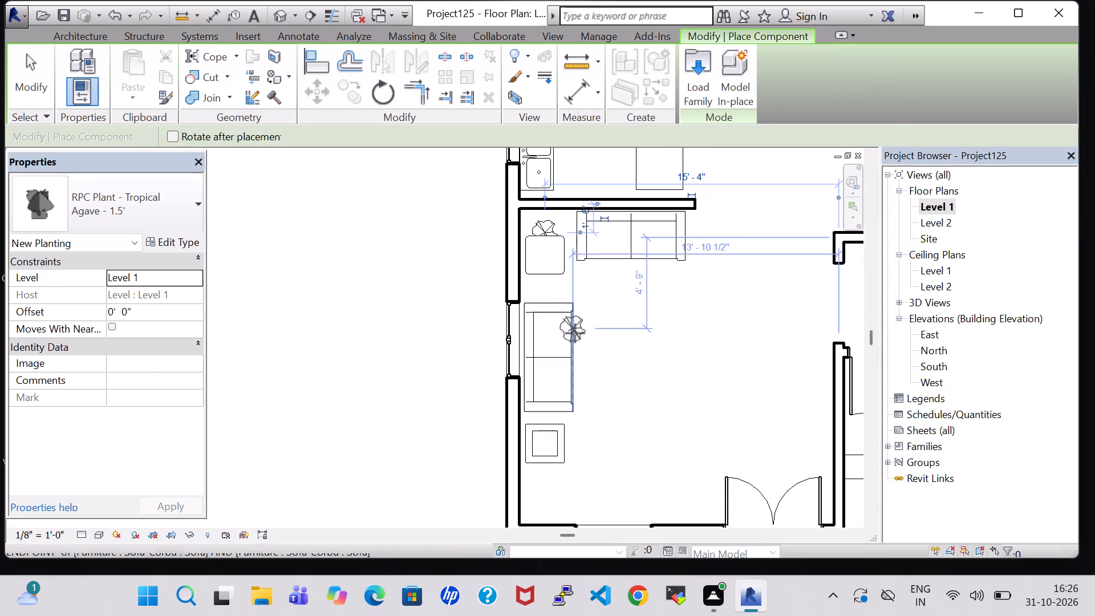
key("Escape")
key("Escape")
Set the offset of the agave plant at the end table to 2' 0".
left_click(536, 224)
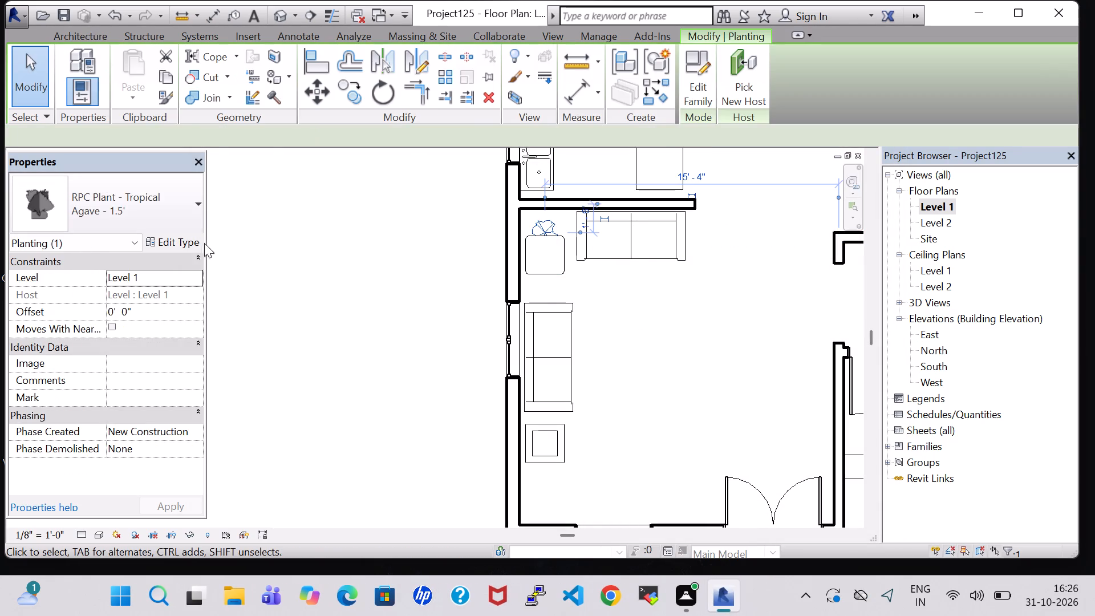
left_click(115, 313)
key("BackSpace")
key("2")
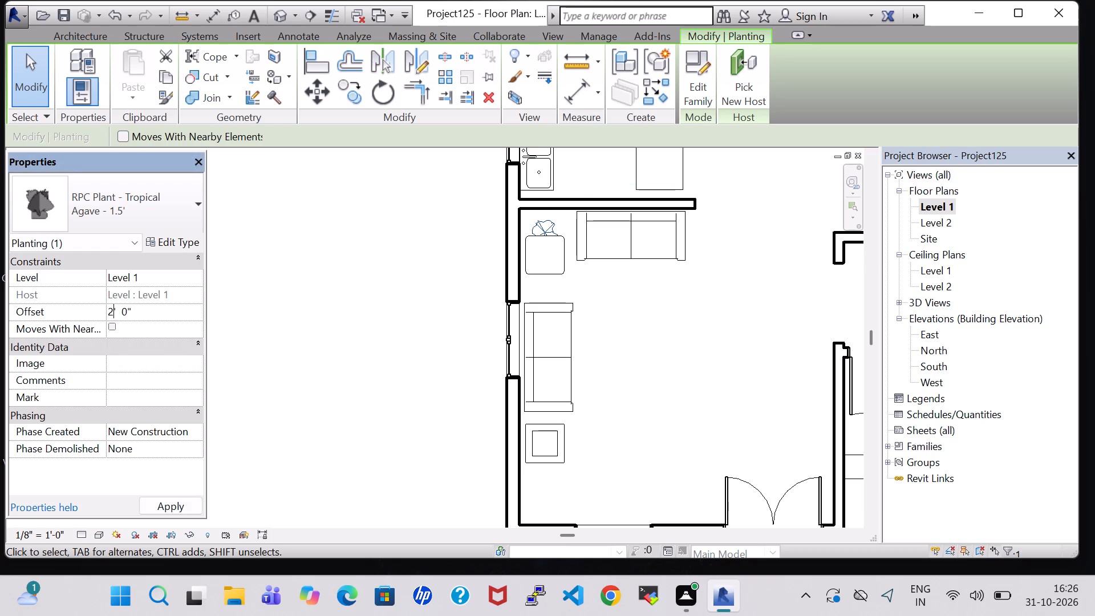
left_click(173, 504)
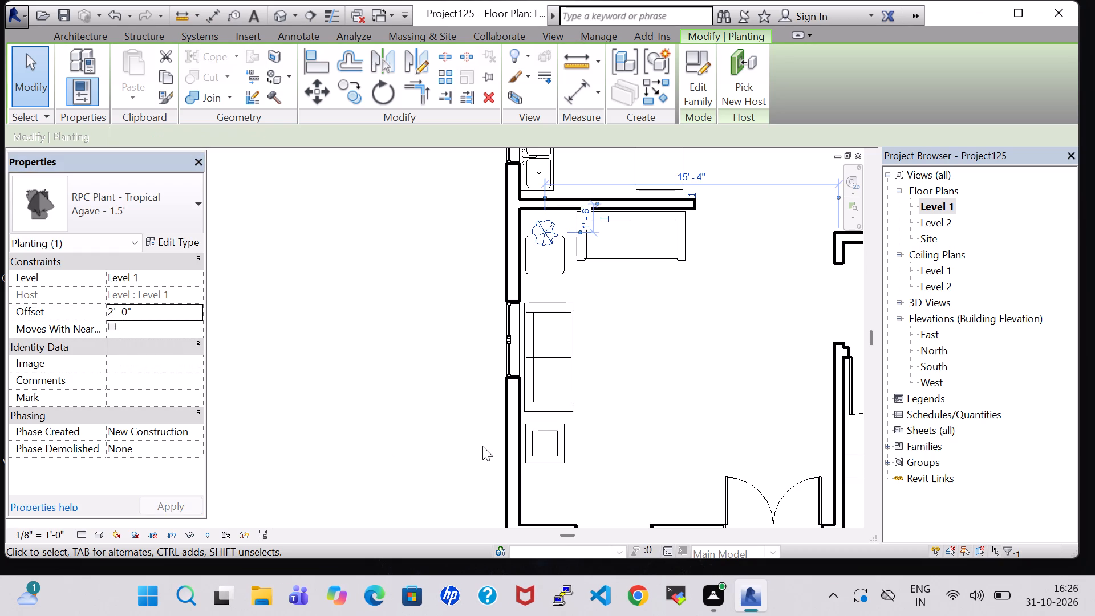
Nudge the agave plant down to the middle of the end table, about 2'-8" below the kitchen partition.
key("Down")
key("Down")
key("Down")
key("Down")
key("Down")
key("Down")
key("Down")
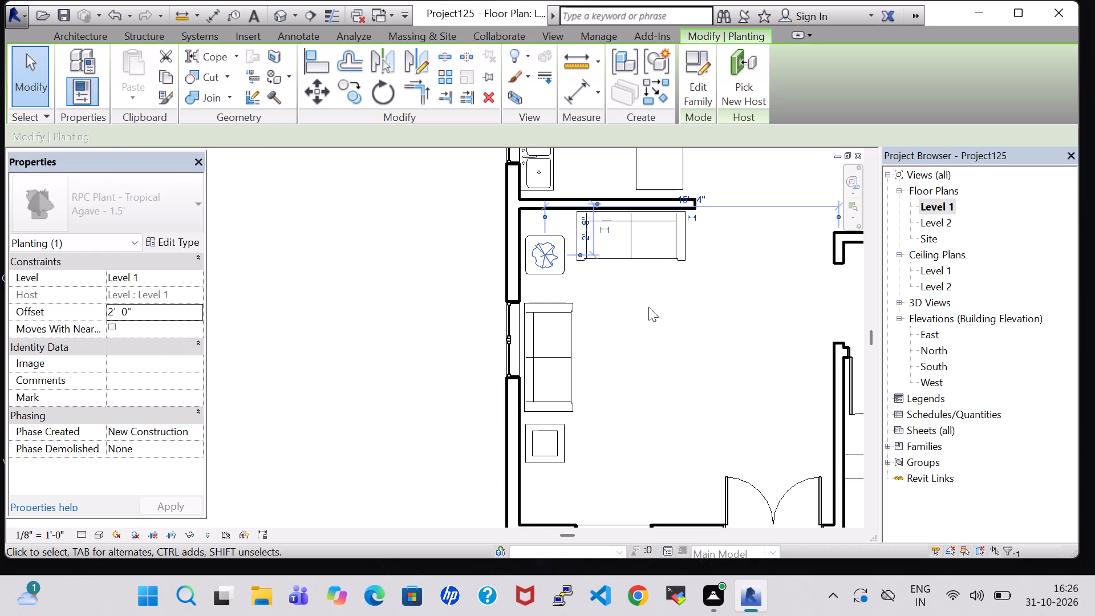
left_click(648, 307)
Load Table-Dining Oval from the furniture library's tables and place a 36" x 72" one lengthwise beside the window-side sofa, about 4'-7" from the window wall.
scroll(648, 307, "down", 4)
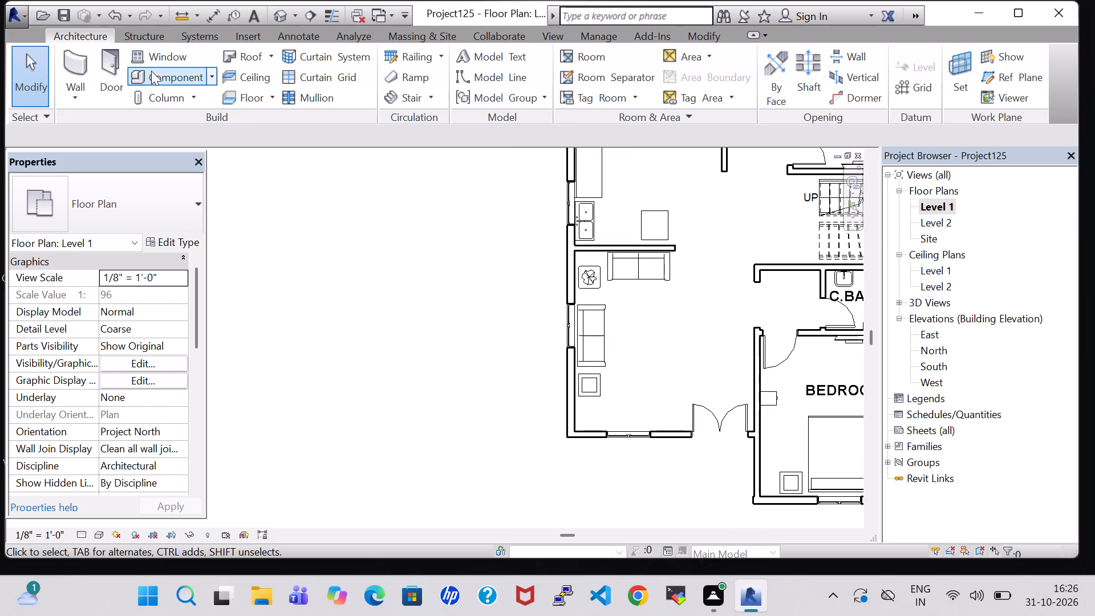
left_click(180, 84)
left_click(700, 70)
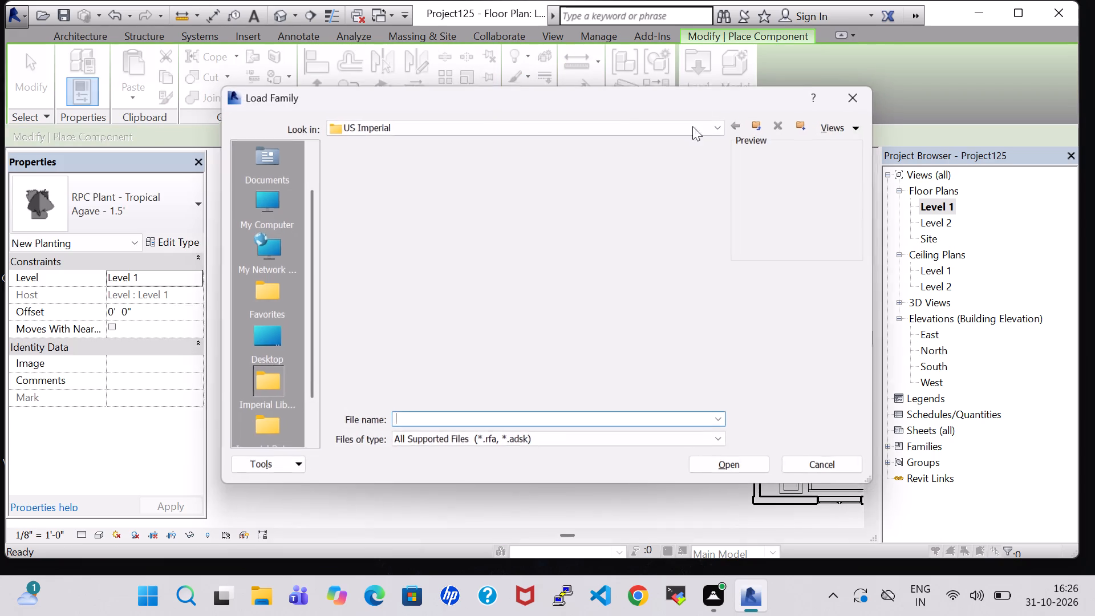
double_click(636, 391)
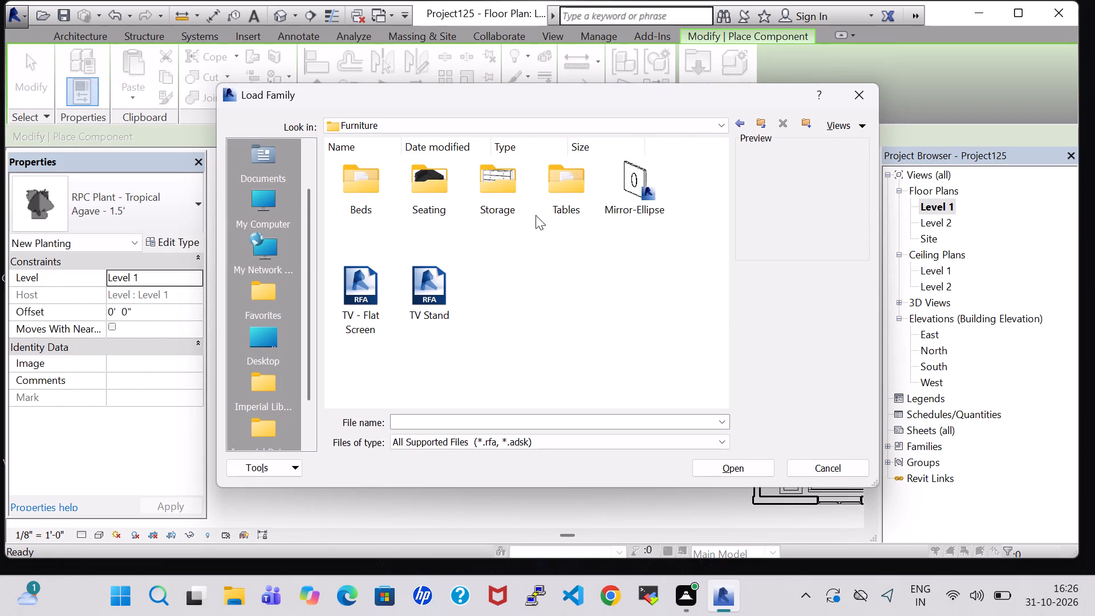
double_click(566, 199)
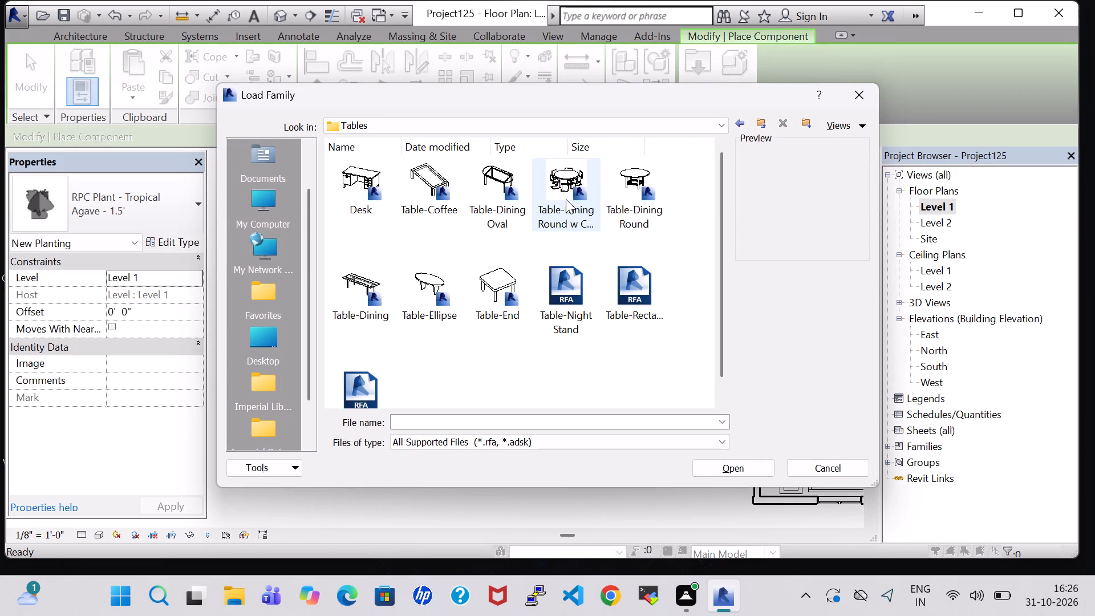
left_click(451, 189)
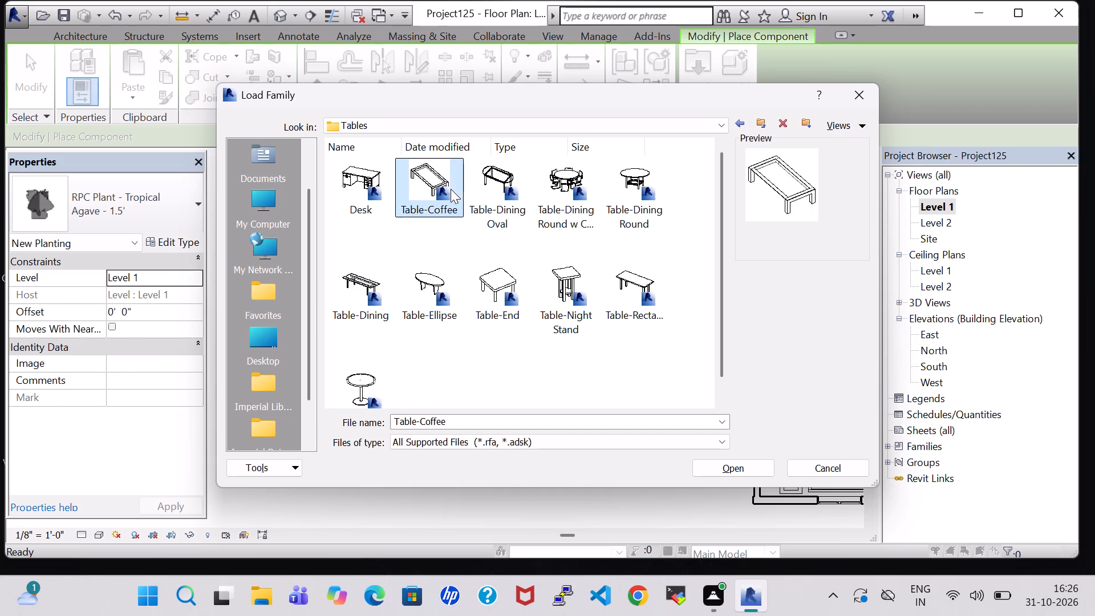
left_click(477, 189)
left_click(740, 467)
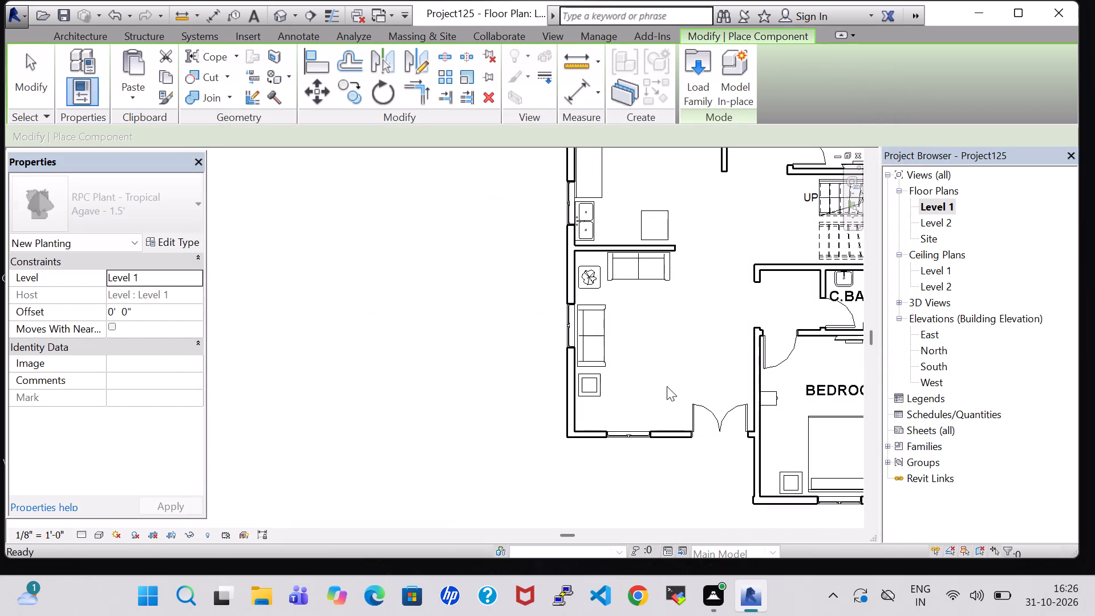
key("space")
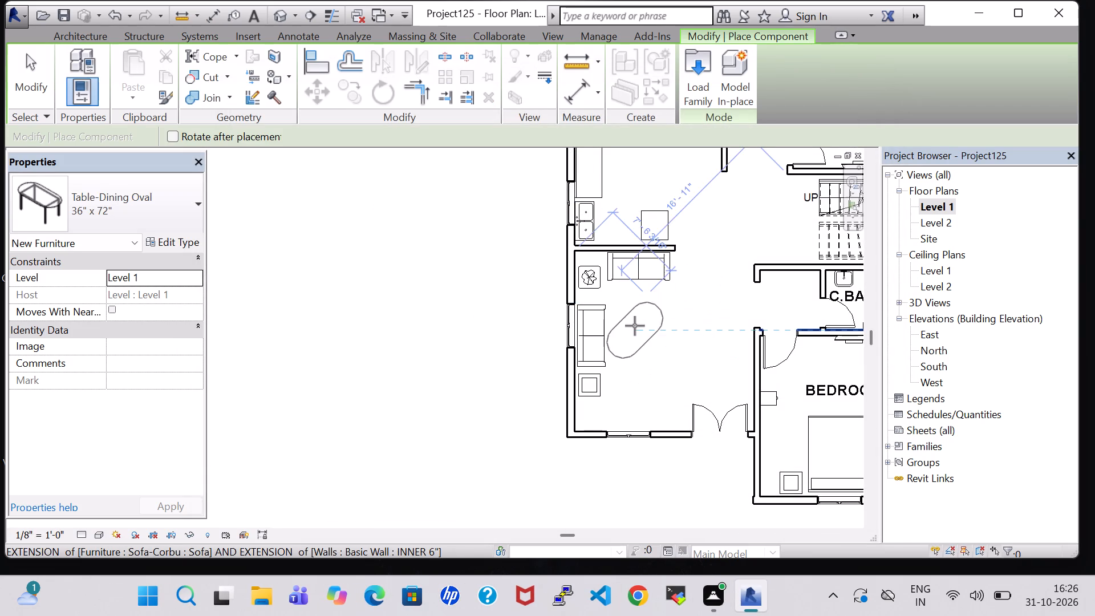
key("space")
scroll(635, 326, "up", 2)
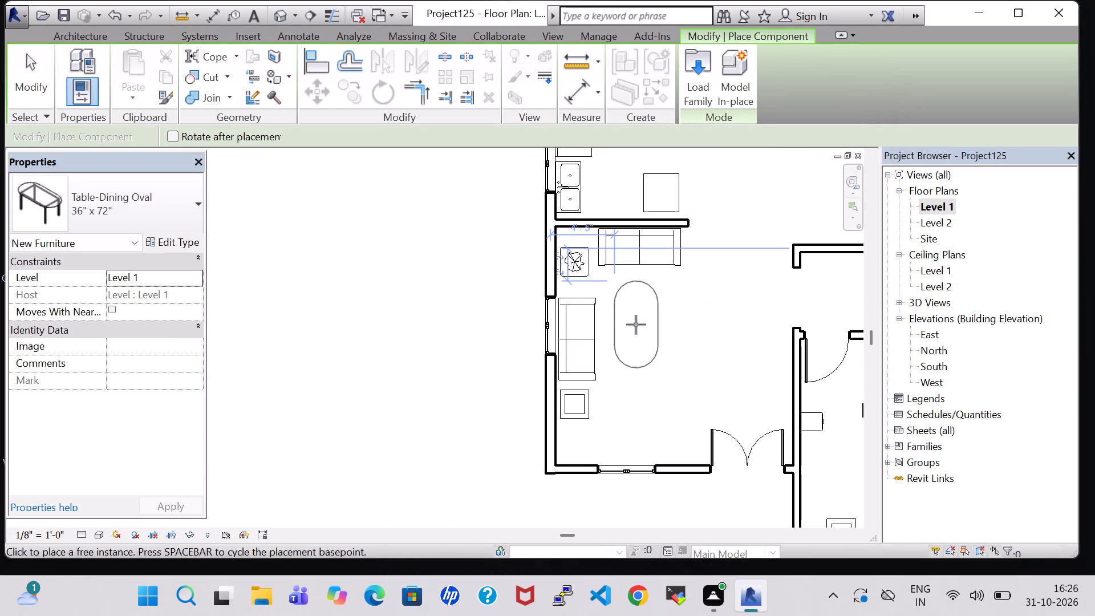
left_click(638, 326)
key("Escape")
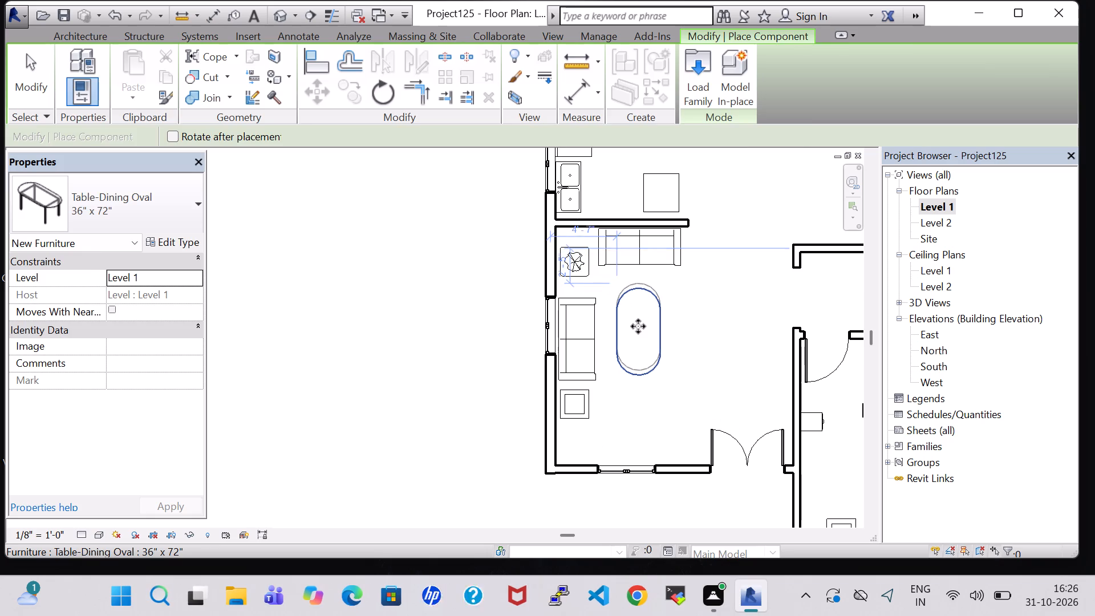
key("Escape")
Create a similar agave plant and place it on the oval table's right edge, about 7'-6" below the kitchen partition and 9'-5" from the passage wall.
left_click(580, 264)
right_click(580, 264)
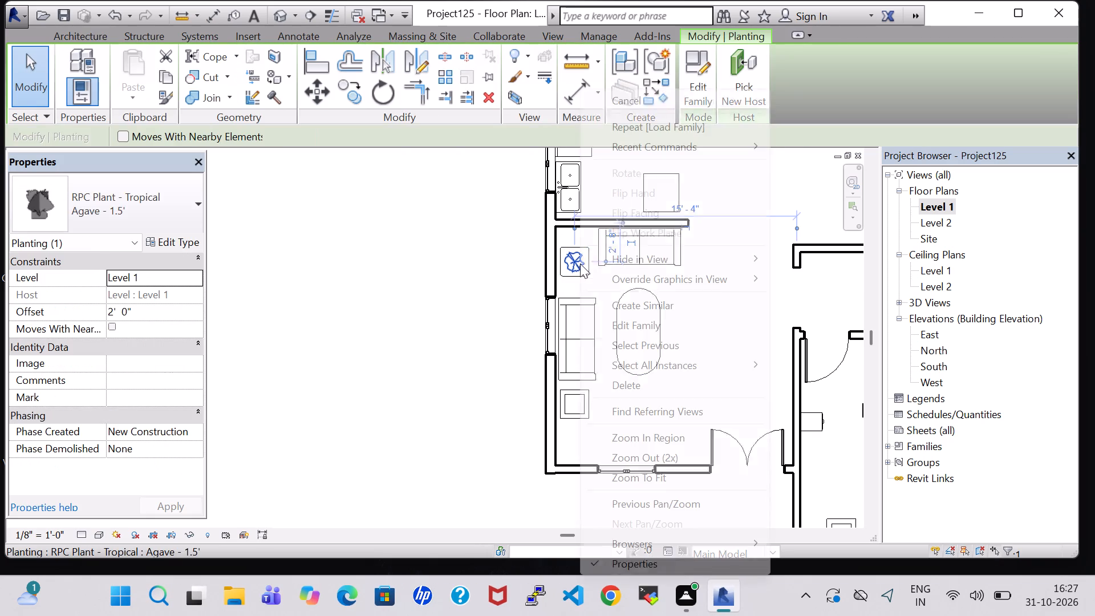
left_click(660, 299)
left_click(667, 331)
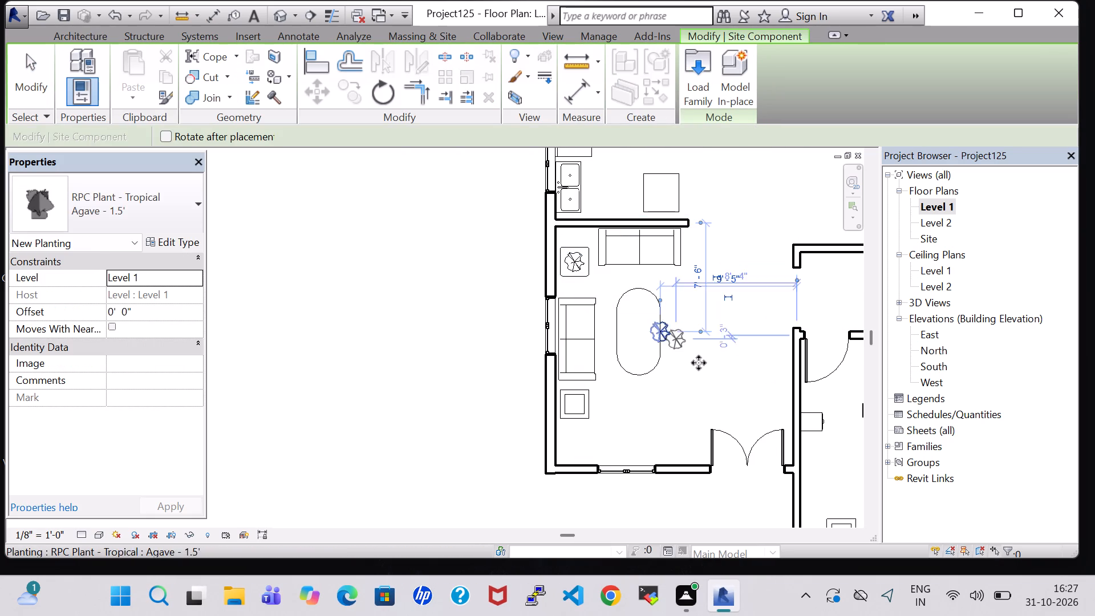
key("Escape")
key("Escape")
Examine the oval dining table's type properties for its dimensions.
left_click(635, 288)
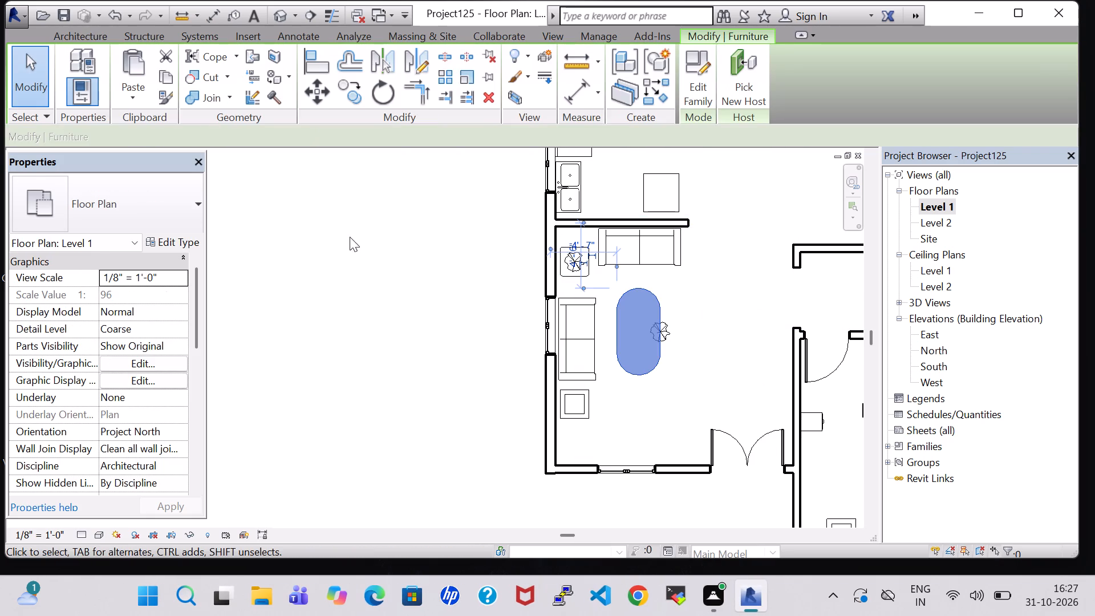
left_click(164, 240)
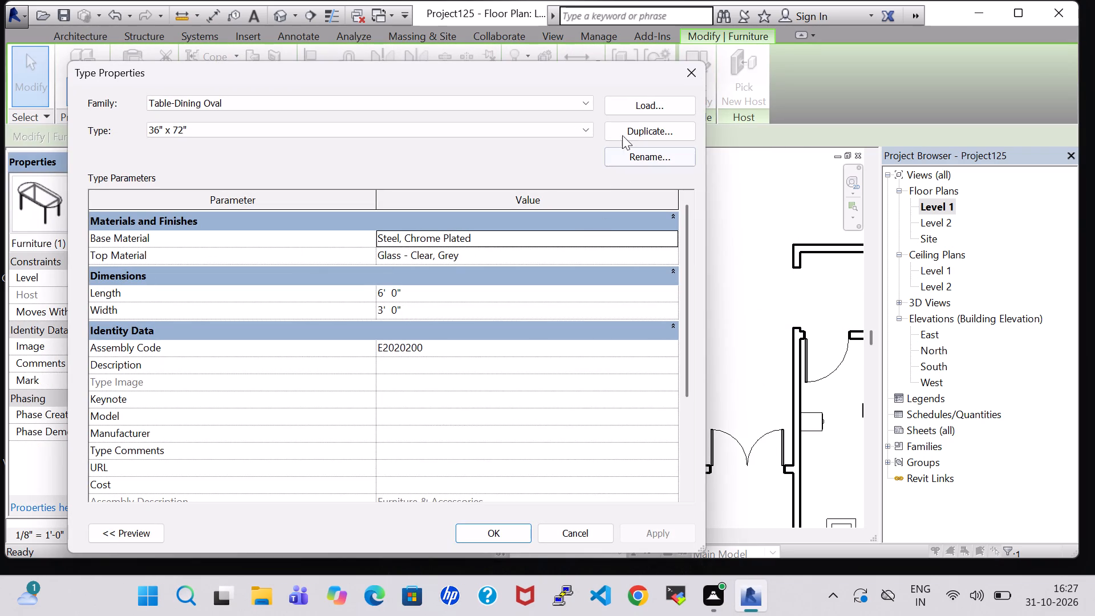
left_click(691, 76)
left_click(694, 366)
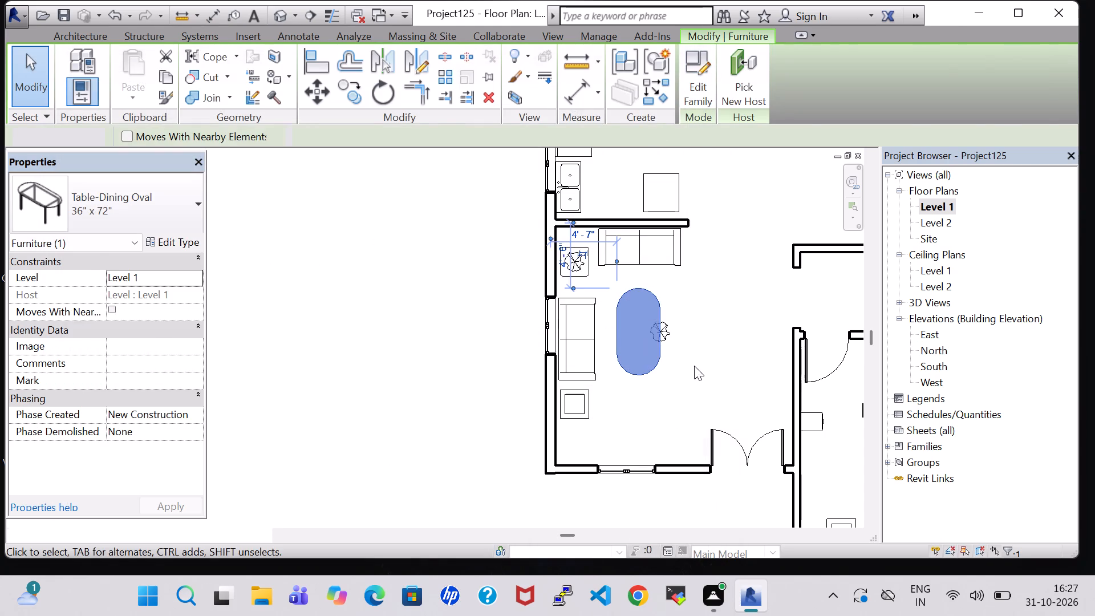
Set the offset of the agave plant at the oval table to 2' 5".
left_click(671, 335)
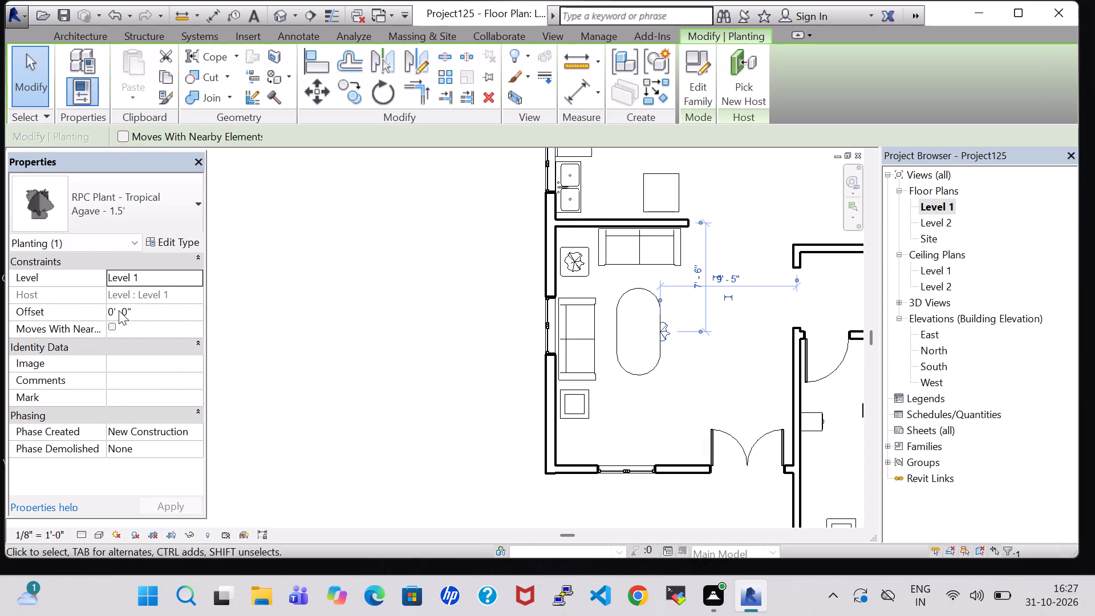
left_click(117, 310)
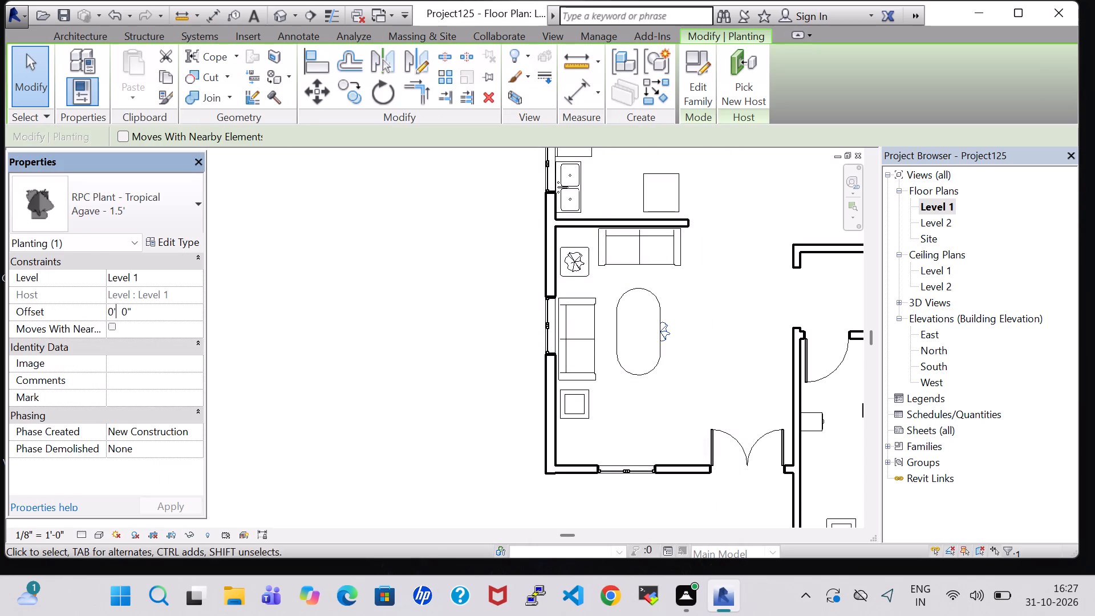
key("Left")
key("BackSpace")
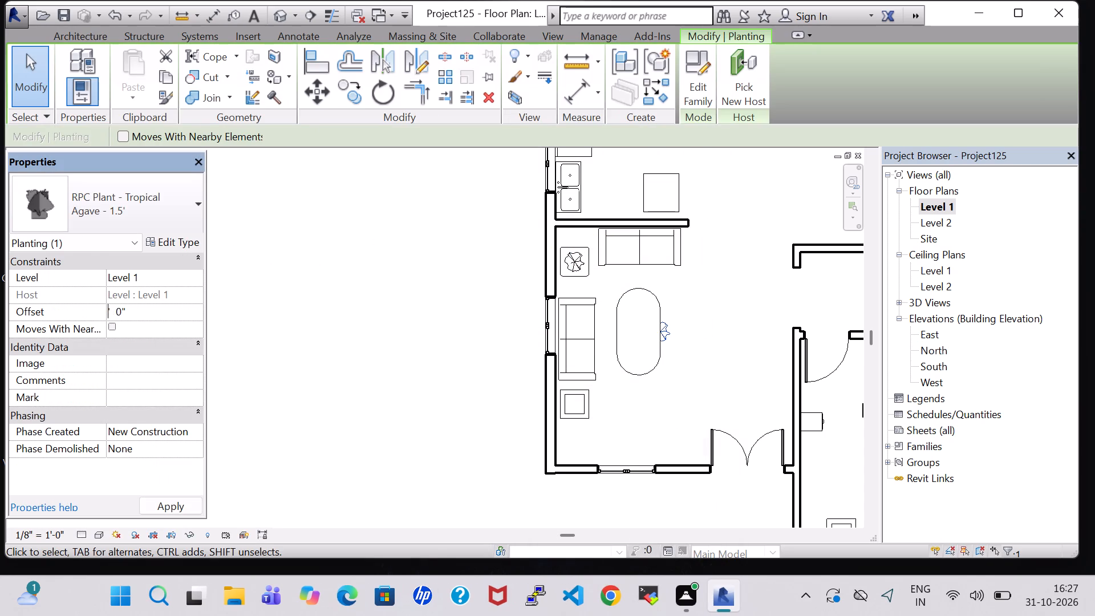
key("2")
left_click(129, 314)
key("BackSpace")
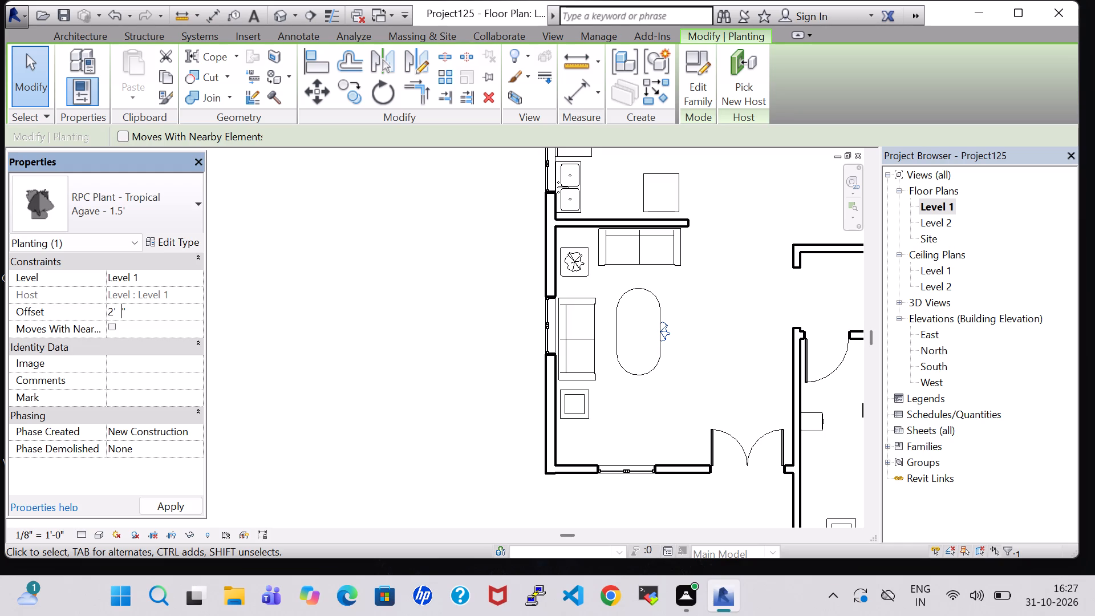
key("5")
left_click(192, 502)
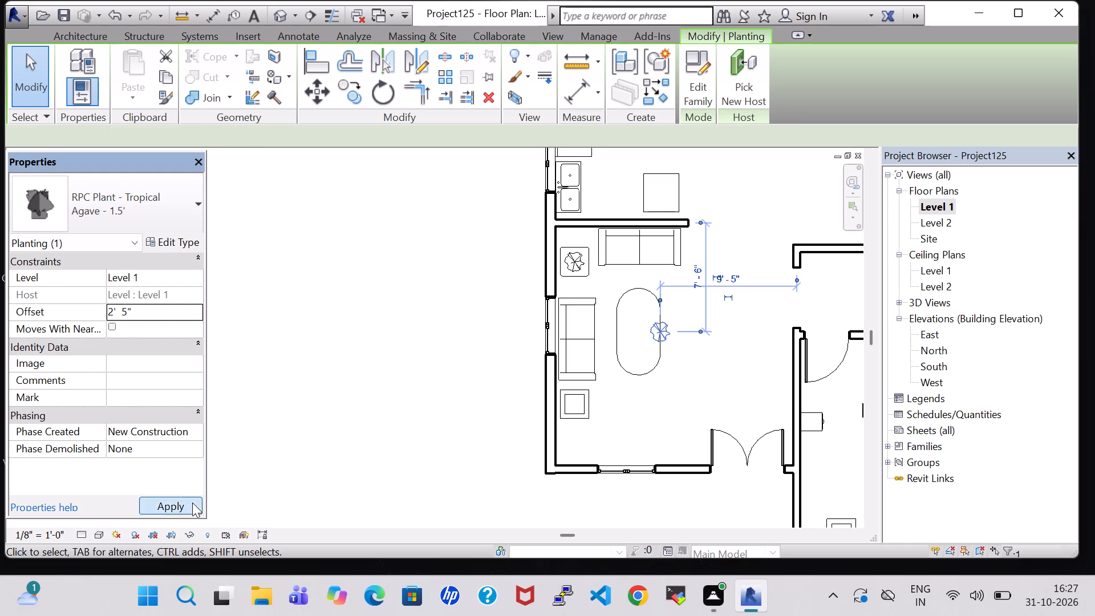
Nudge the agave plant left to the middle of the oval dining table.
key("Left")
key("Left")
key("Left")
key("Left")
key("Left")
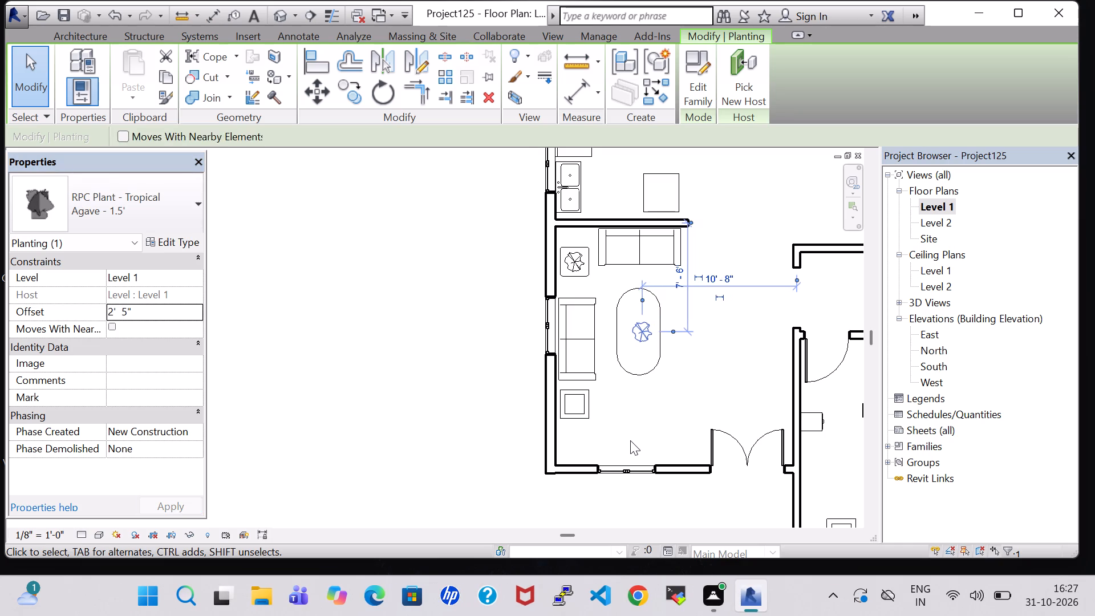
key("Left")
left_click(687, 380)
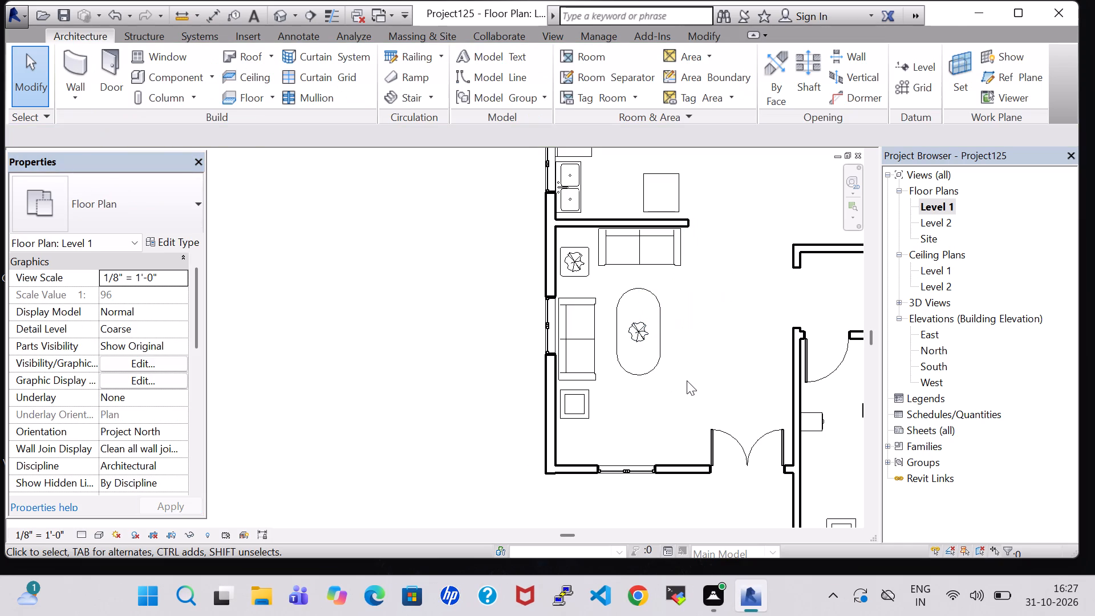
Create a similar Sofa-Corbu and place it along the front wall window, its seat facing the oval table, about 3'-9" from the window-side wall.
left_click(573, 331)
right_click(573, 331)
left_click(673, 301)
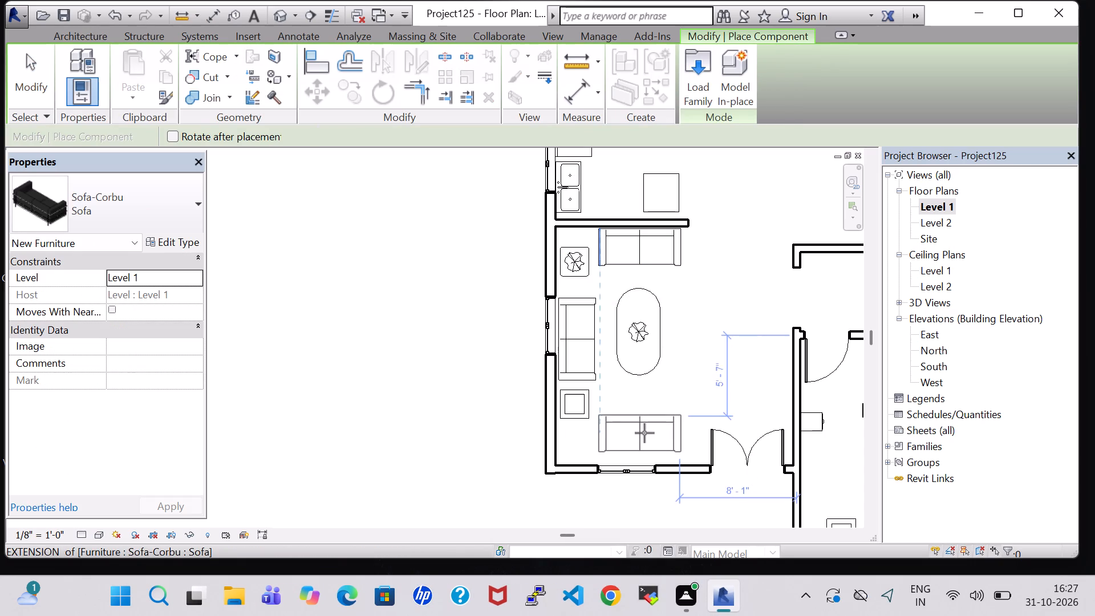
key("space")
key("space")
key("space")
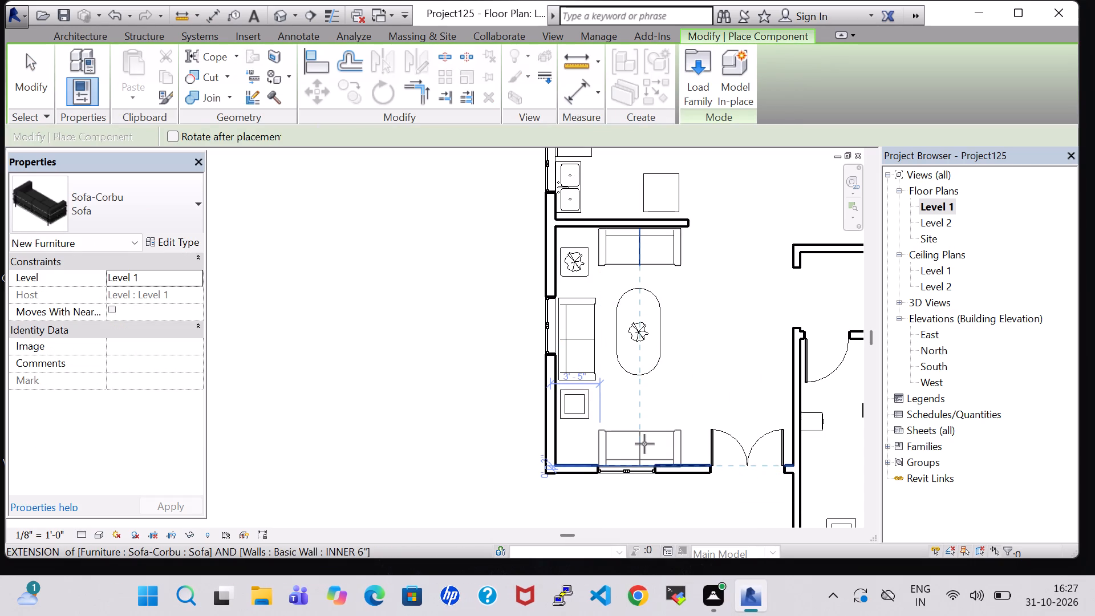
scroll(644, 444, "up", 4)
left_click(644, 441)
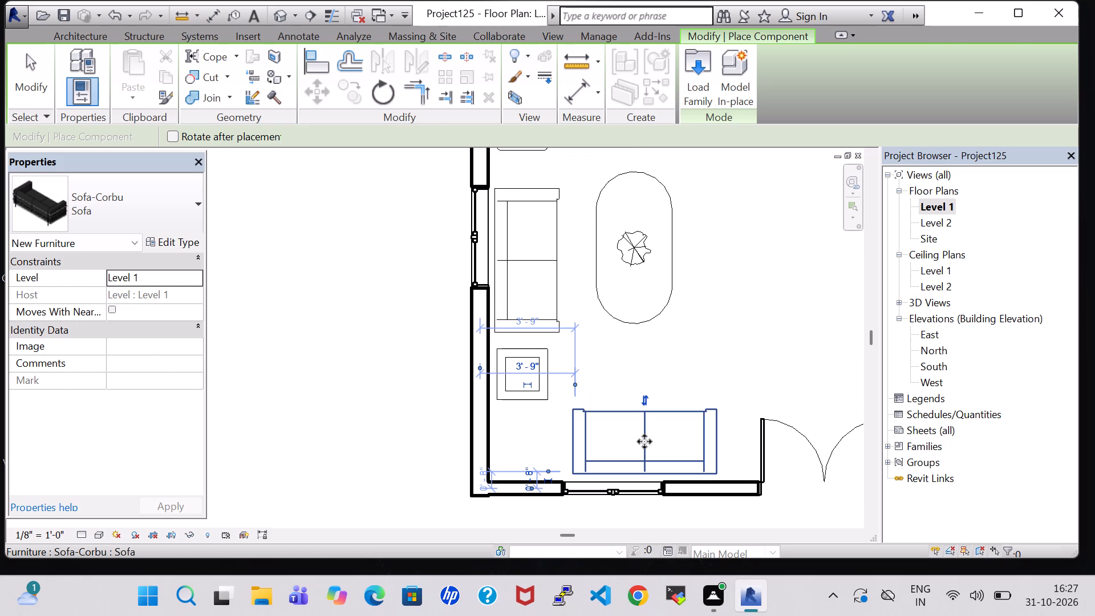
key("Escape")
key("Escape")
Nudge the new sofa to about 3'-1" from the window-side wall and 0'-10" from the front wall.
left_click(626, 435)
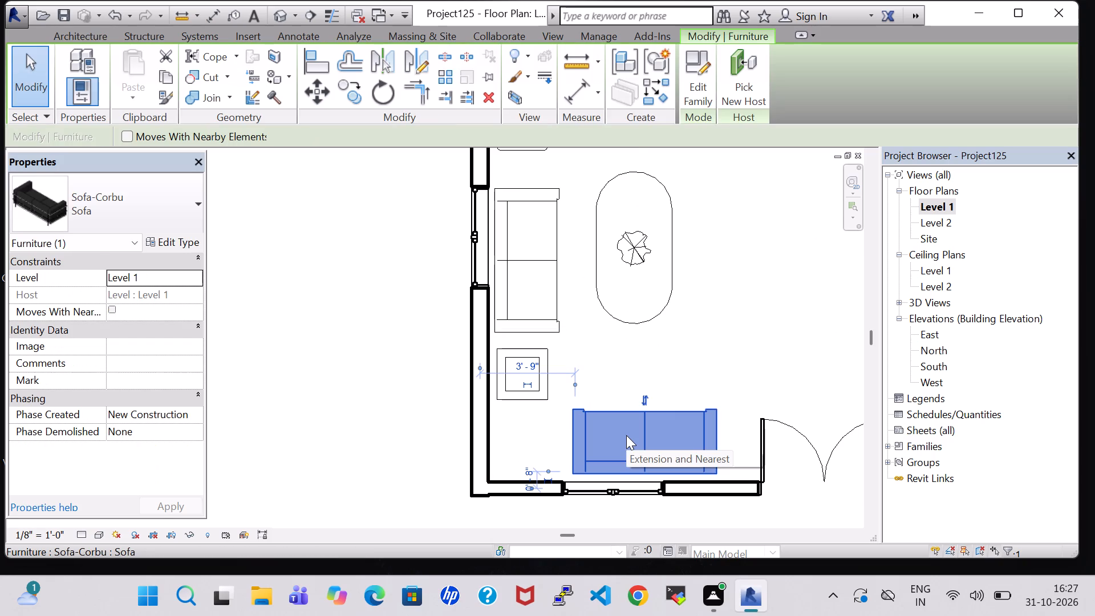
key("Left")
key("Left")
key("Left")
key("Left")
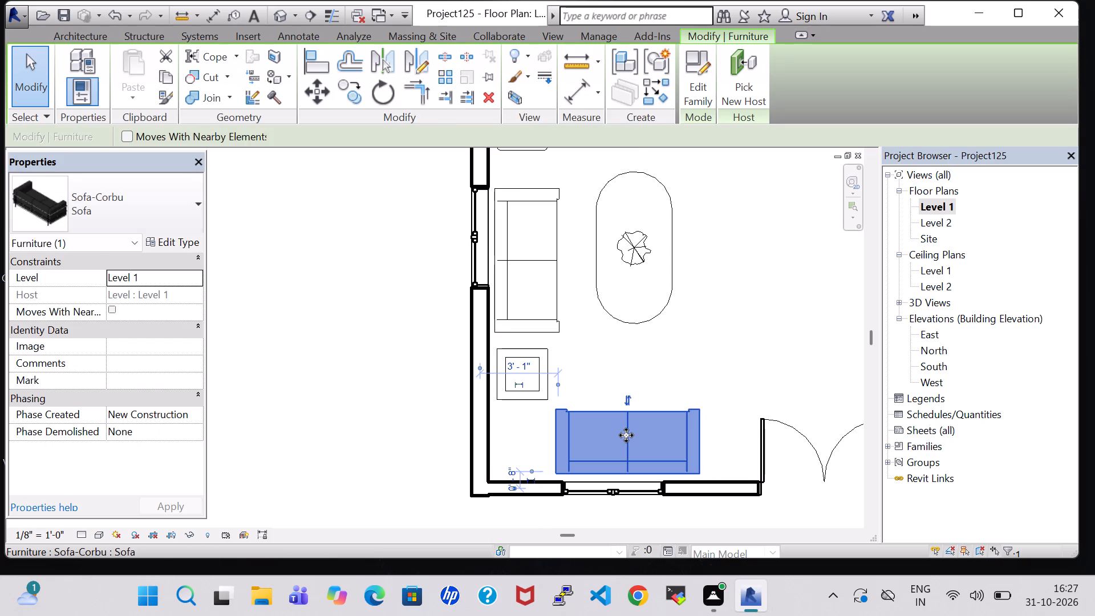
key("Up")
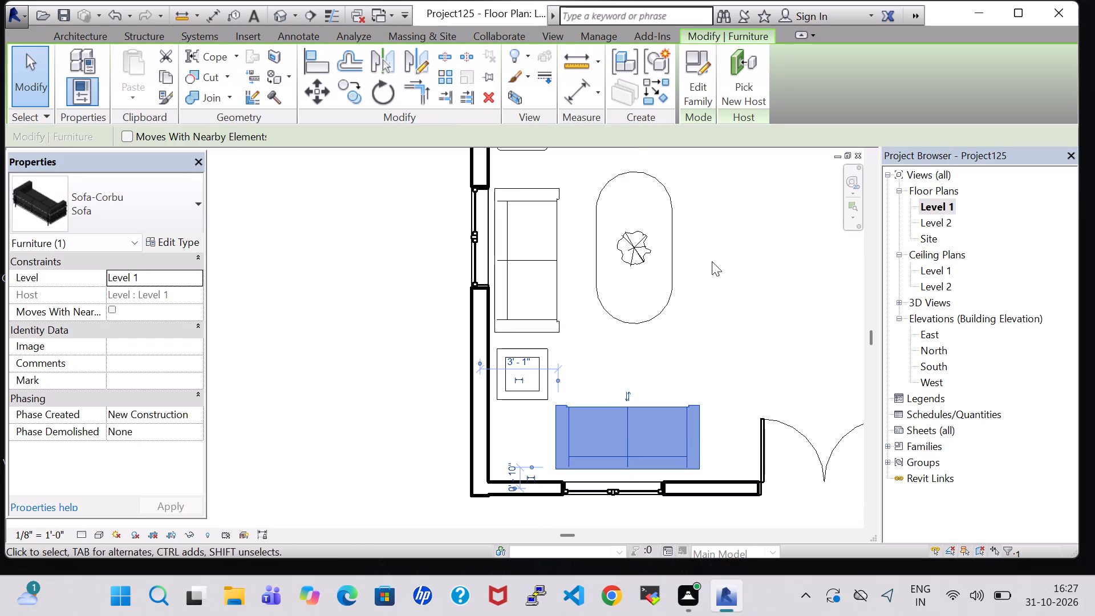
left_click(730, 287)
In the 3D view, change the Sofa-Corbu type's cushion material to Oak Flooring.
scroll(725, 286, "down", 4)
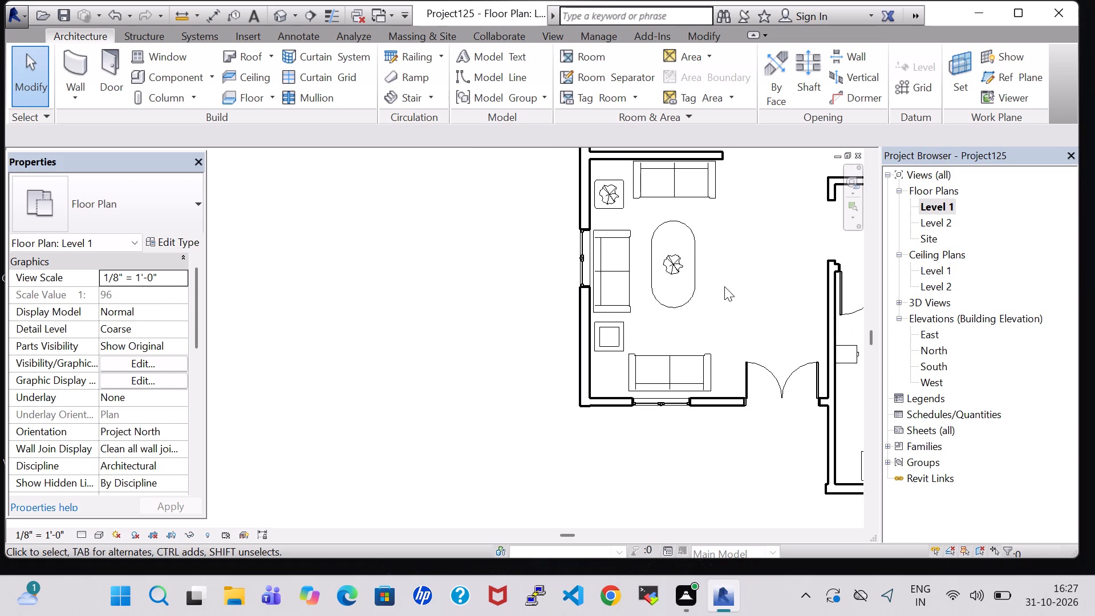
middle_click_drag(712, 271, 700, 320)
middle_click(696, 325)
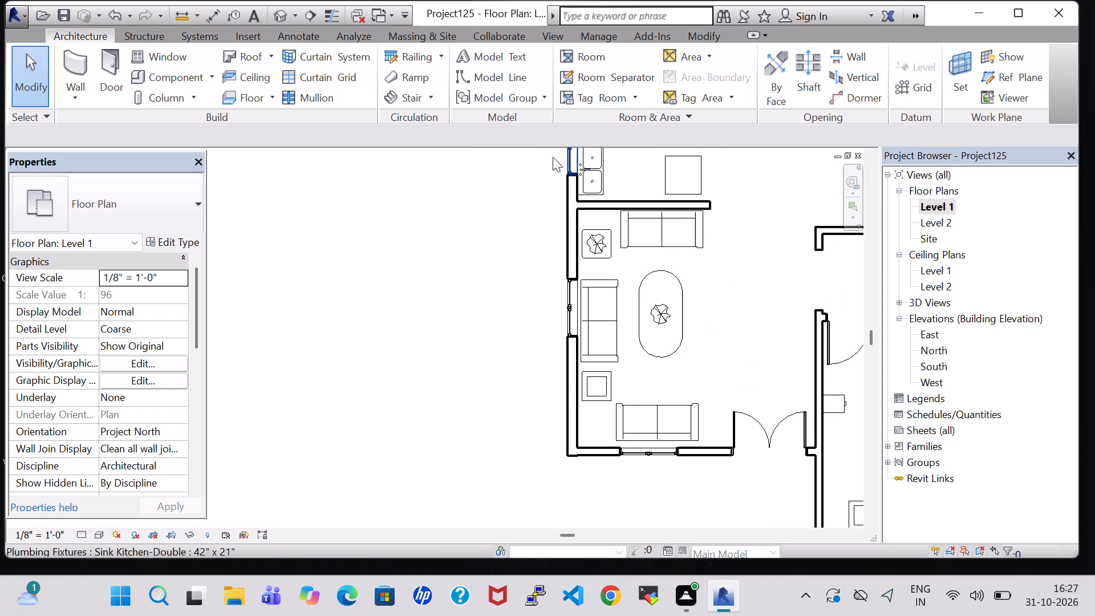
left_click(282, 10)
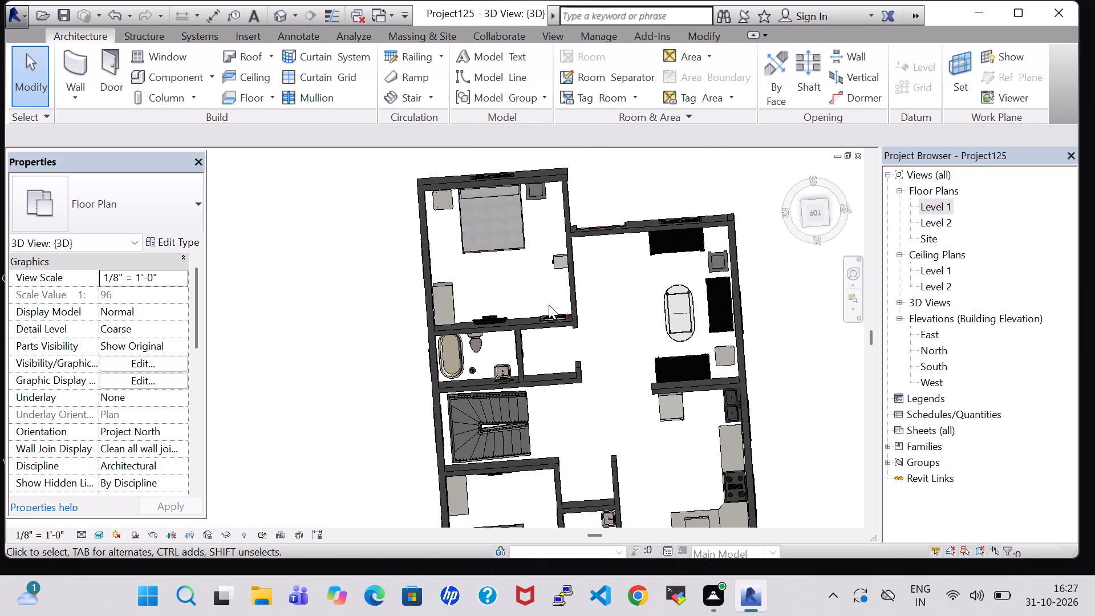
left_click(510, 245)
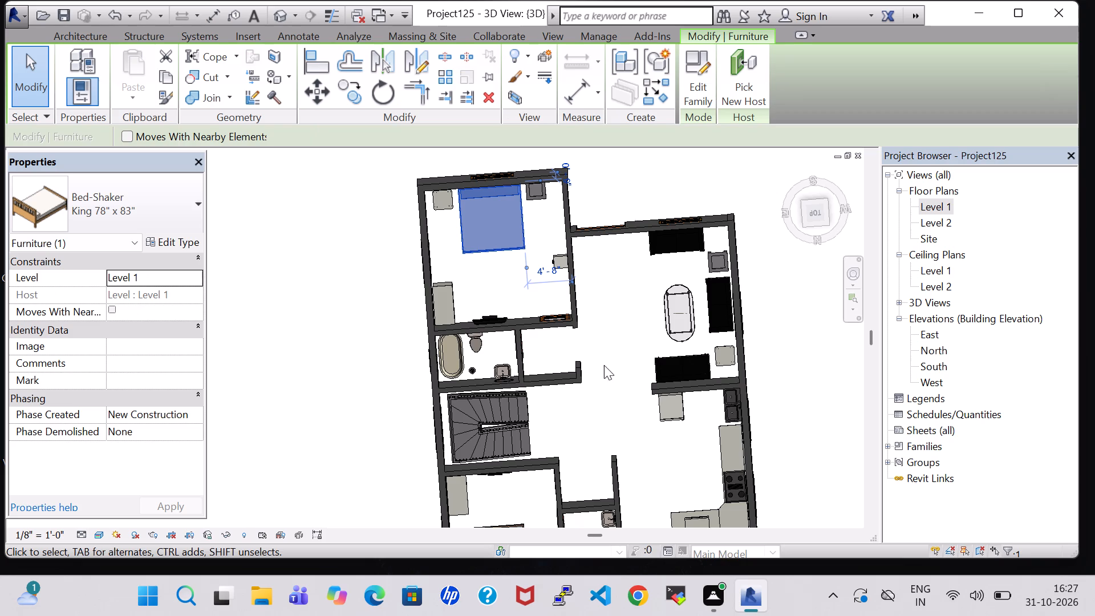
left_click(667, 253)
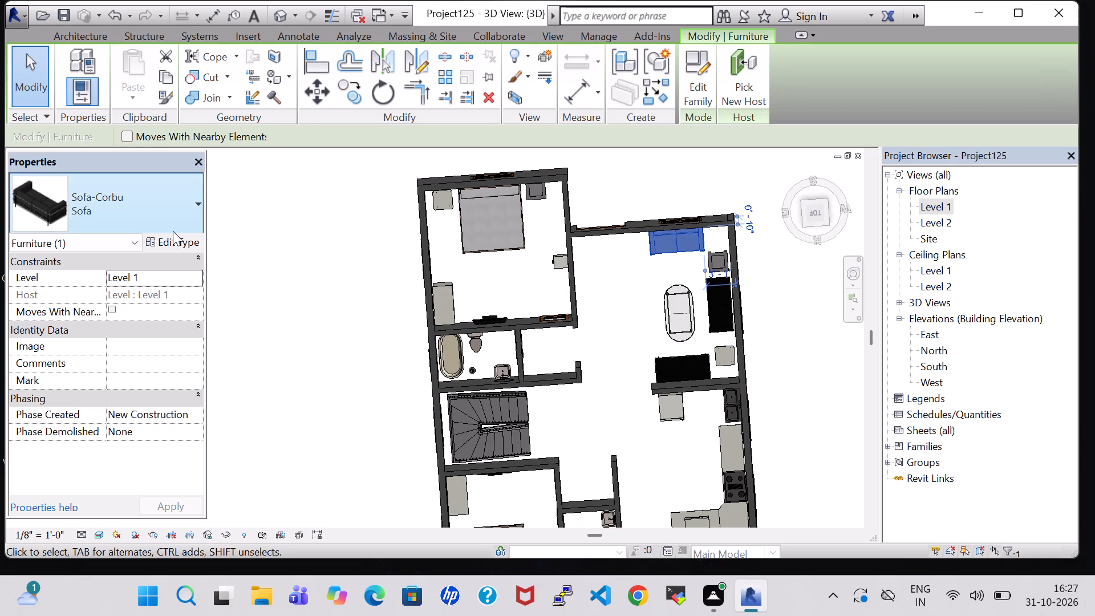
left_click(170, 242)
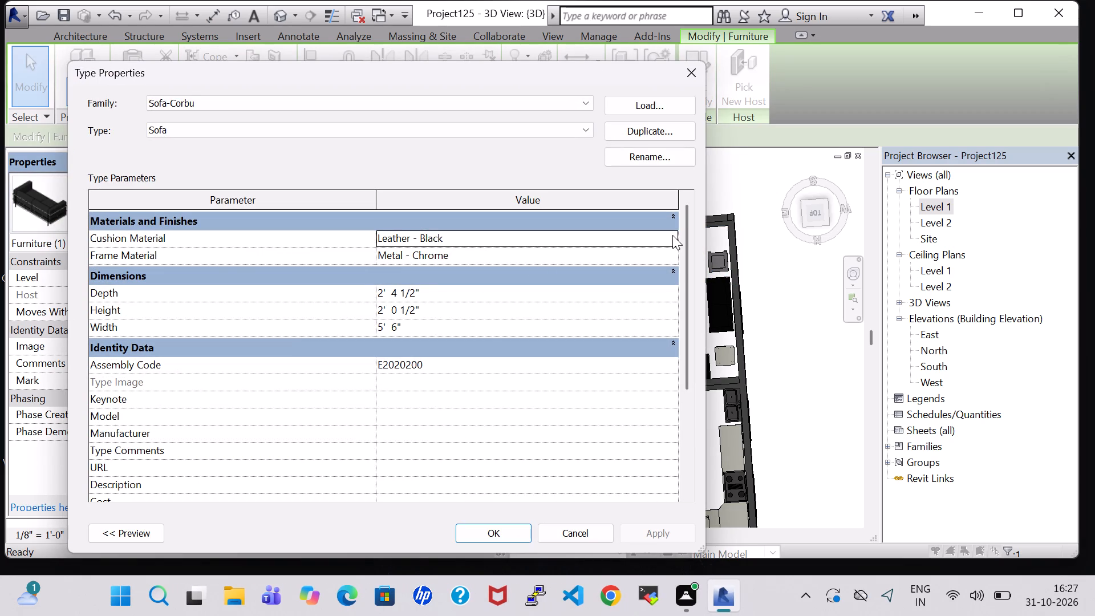
left_click(672, 235)
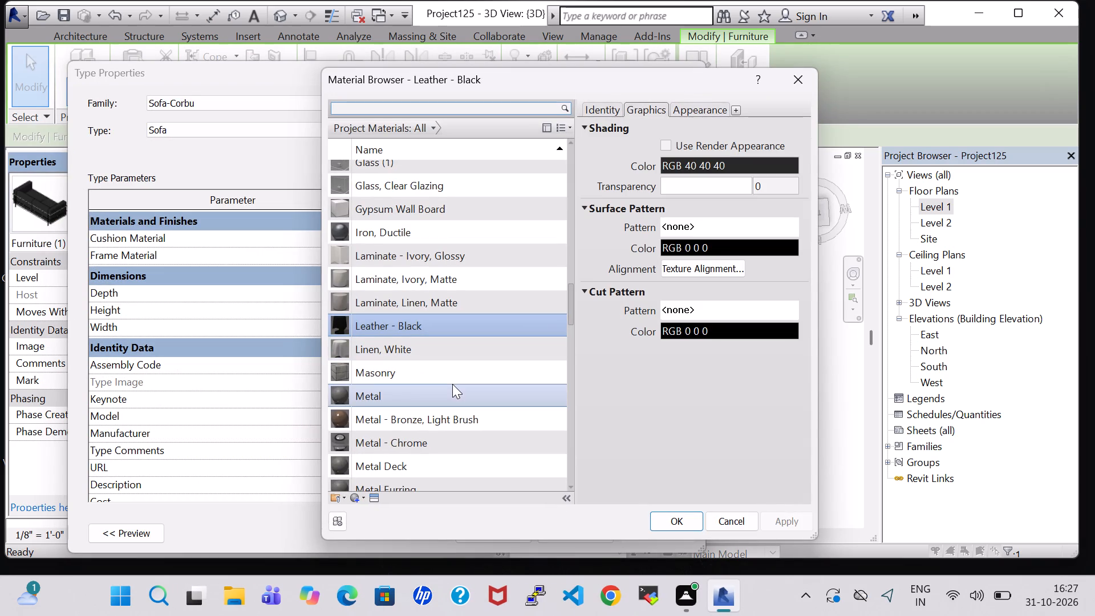
scroll(415, 403, "down", 1)
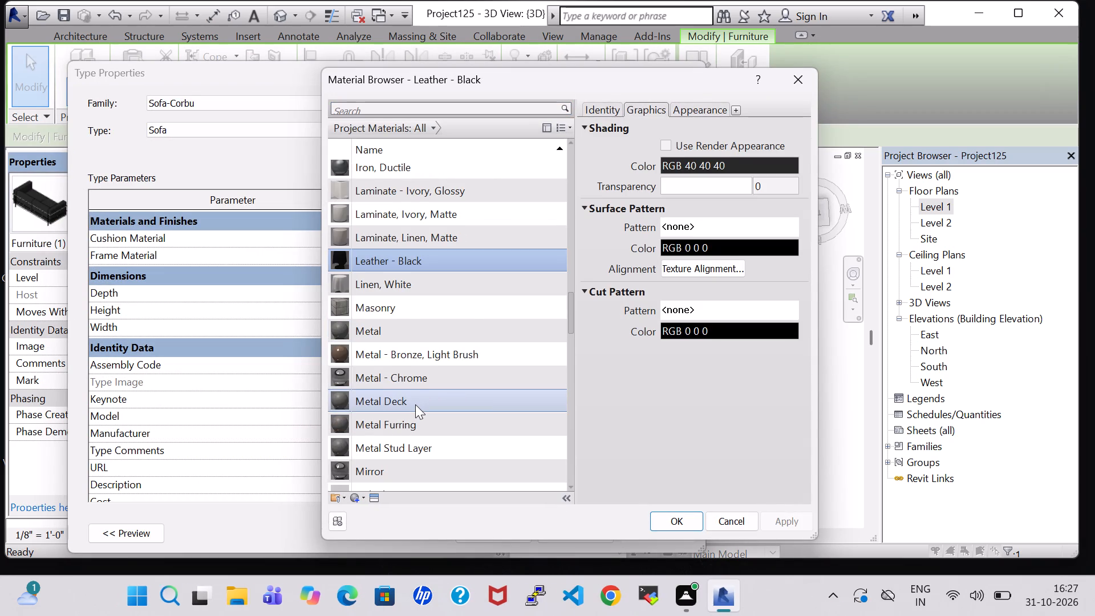
scroll(415, 404, "down", 1)
left_click(408, 426)
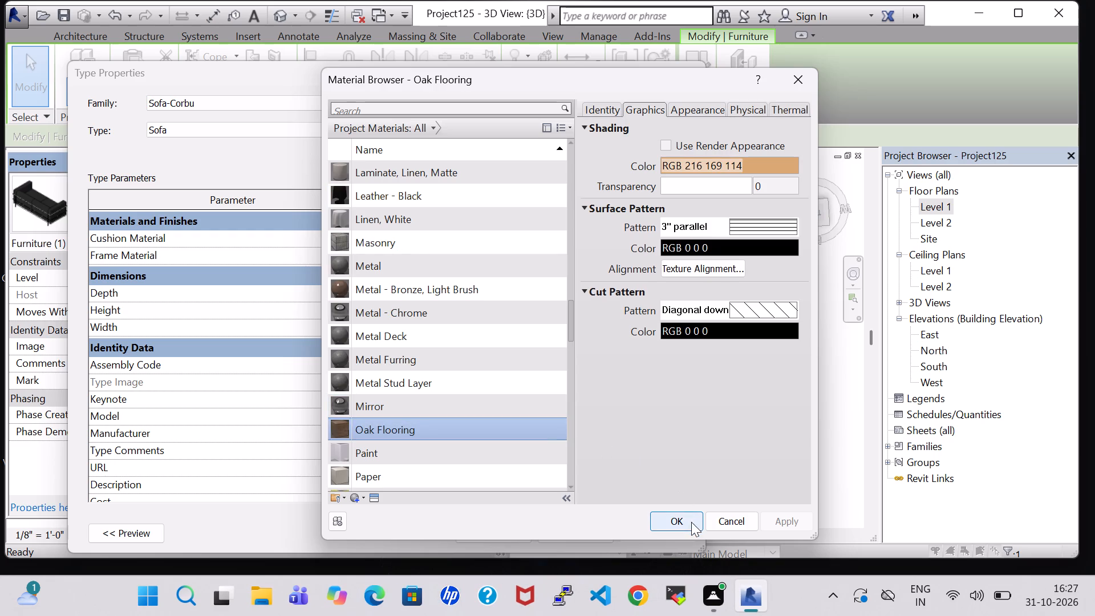
left_click(691, 522)
left_click(499, 532)
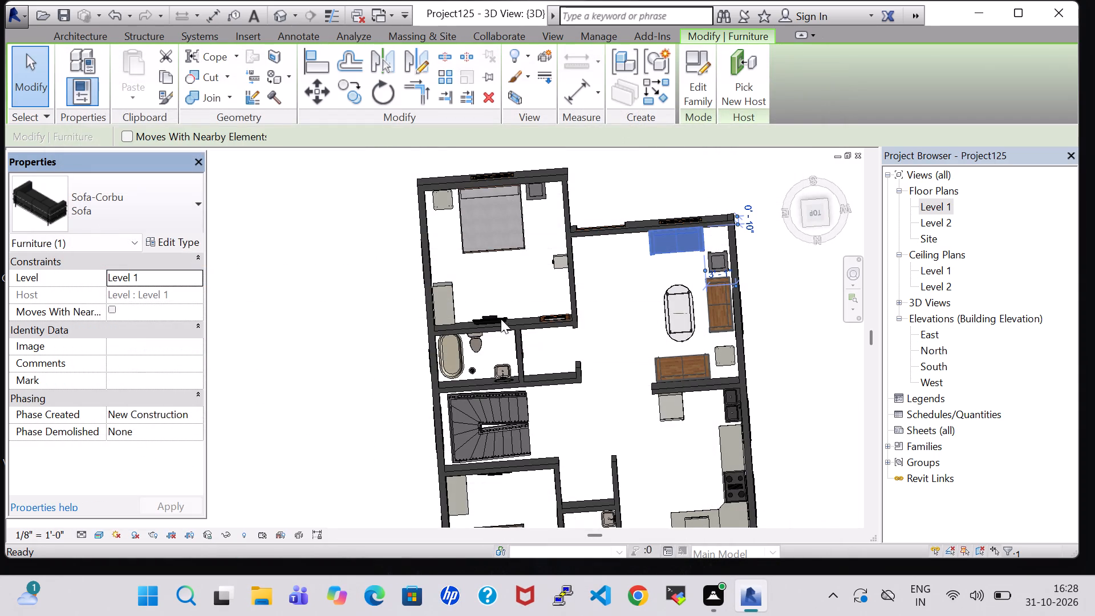
left_click(500, 295)
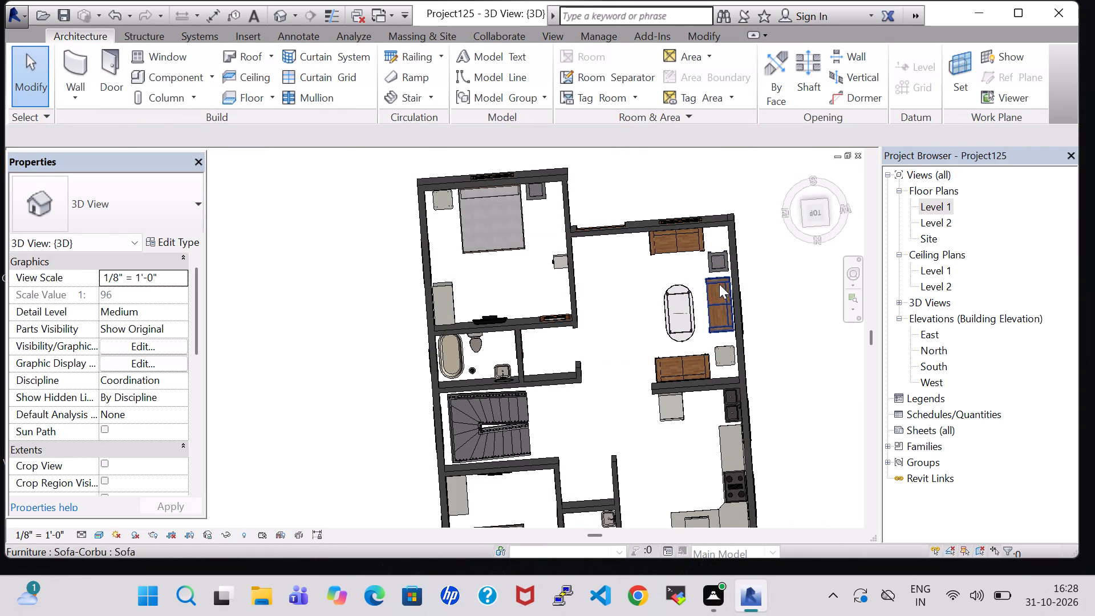
Back in the Level 1 plan, create a similar 42" flat-screen TV and place it on the bedroom wall facing the sofas, about 7'-1" above the front wall.
double_click(932, 204)
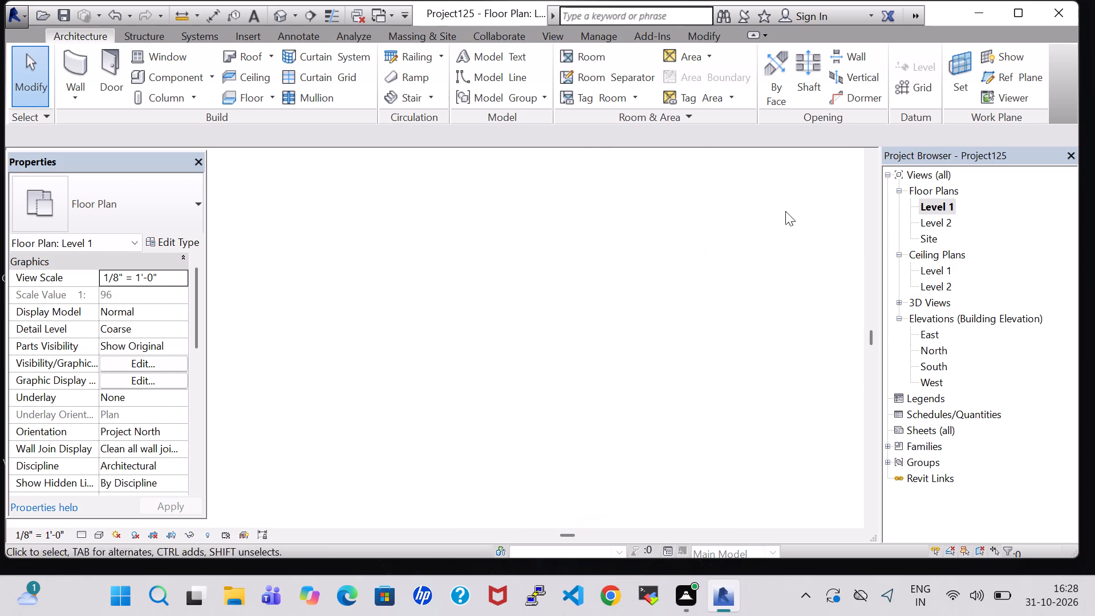
scroll(628, 257, "down", 2)
middle_click_drag(719, 246, 597, 281)
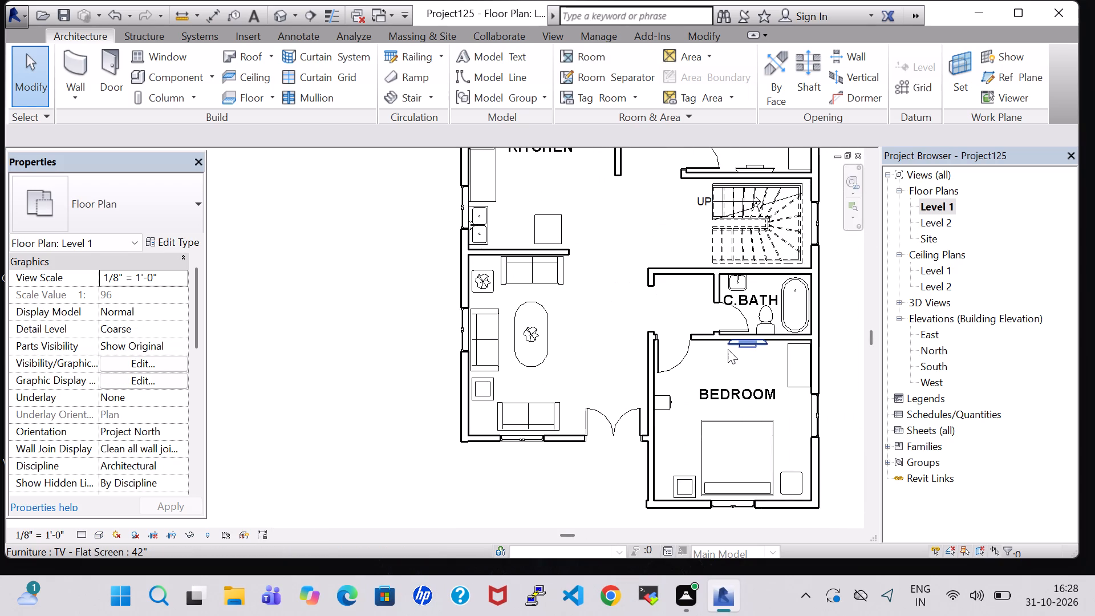
left_click(735, 346)
right_click(735, 346)
left_click(785, 300)
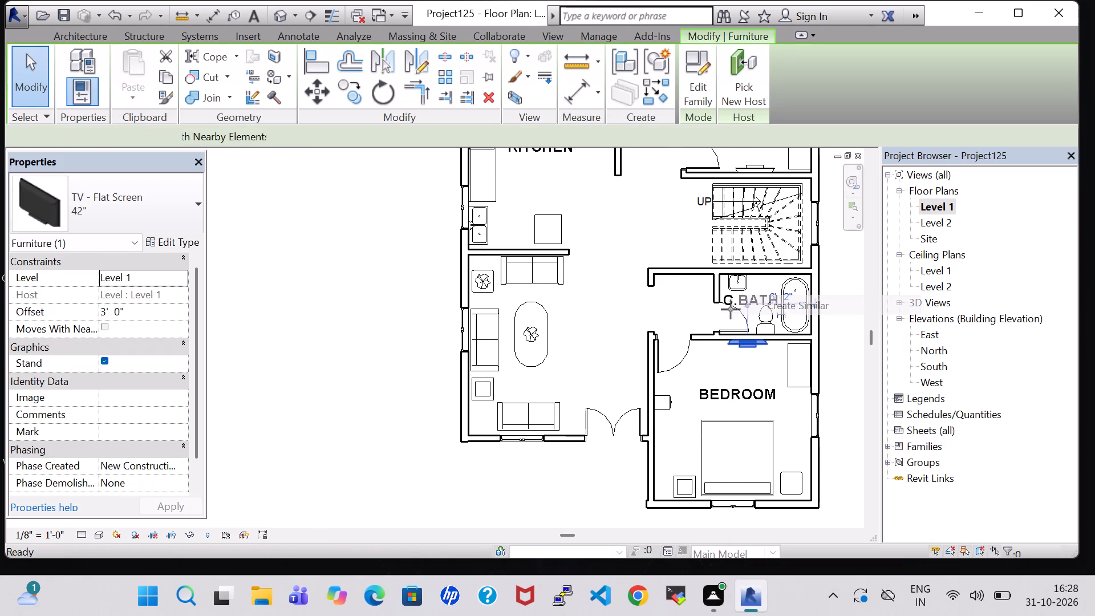
key("space")
key("space")
key("space")
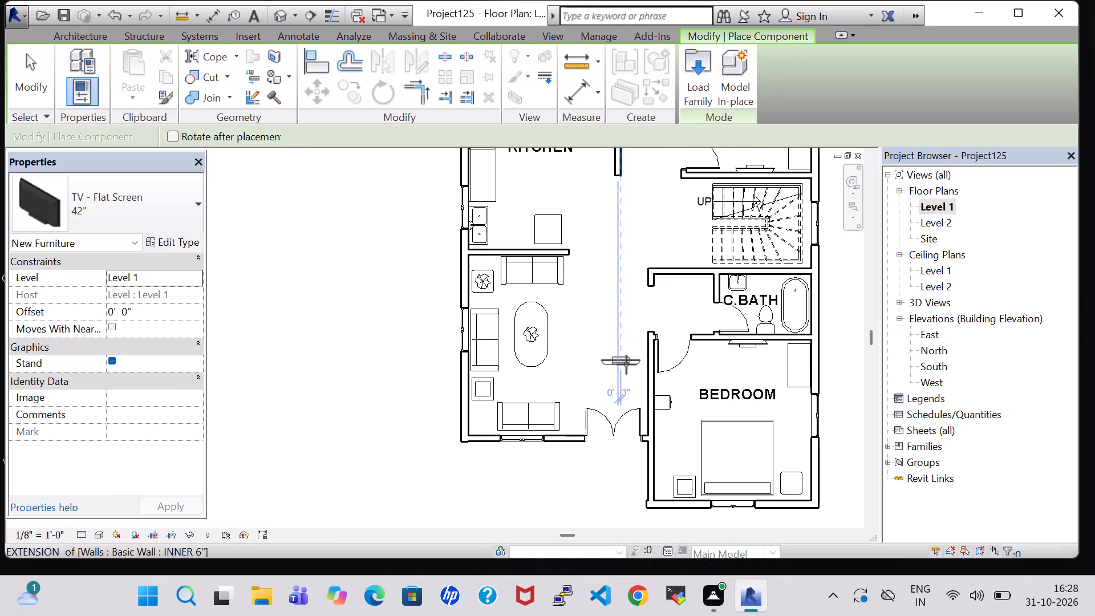
key("space")
scroll(626, 364, "up", 6)
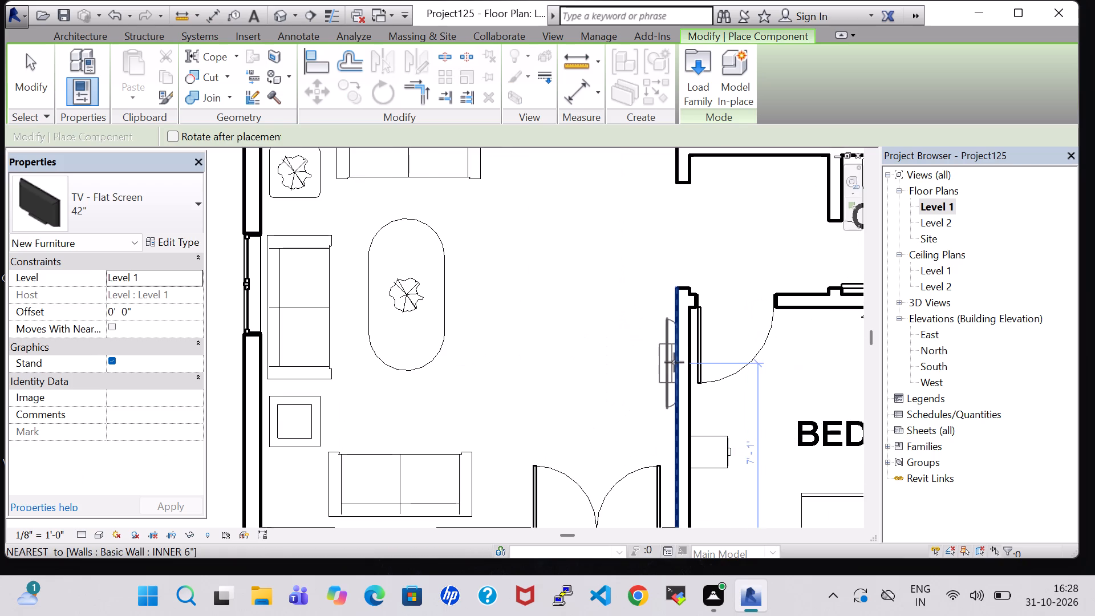
left_click(674, 362)
key("Escape")
key("Escape")
Change the living area's flat-screen TV to the 50" type.
left_click(661, 362)
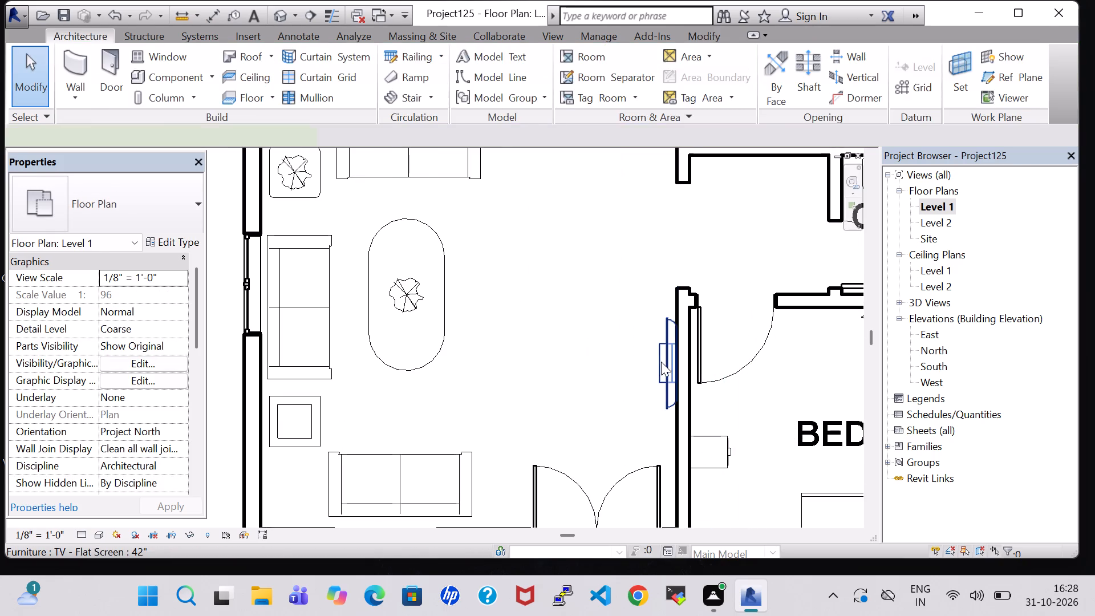
left_click(132, 206)
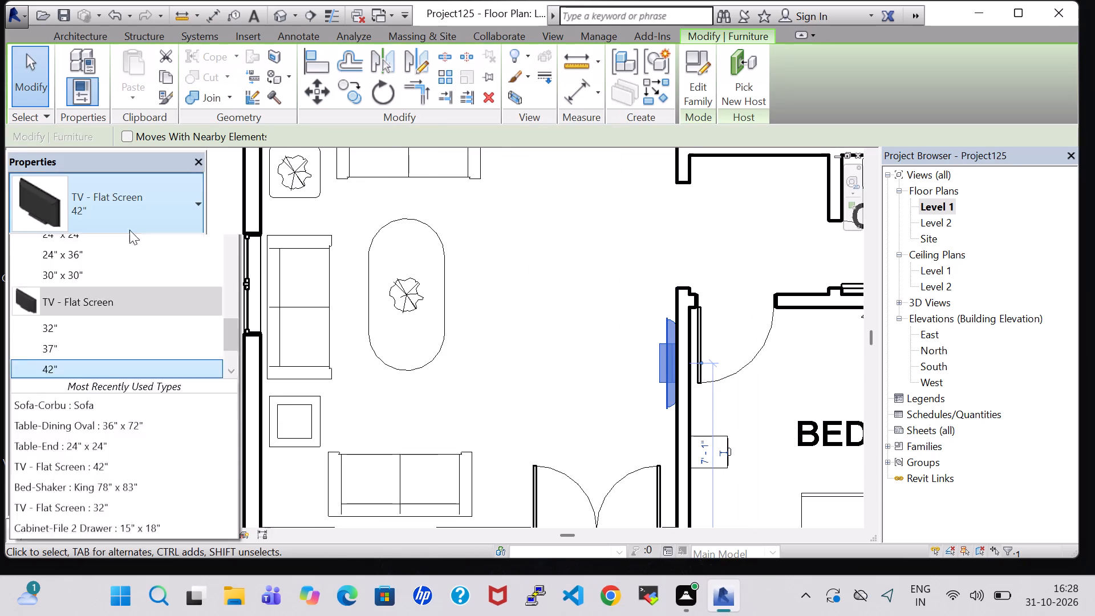
scroll(102, 425, "down", 1)
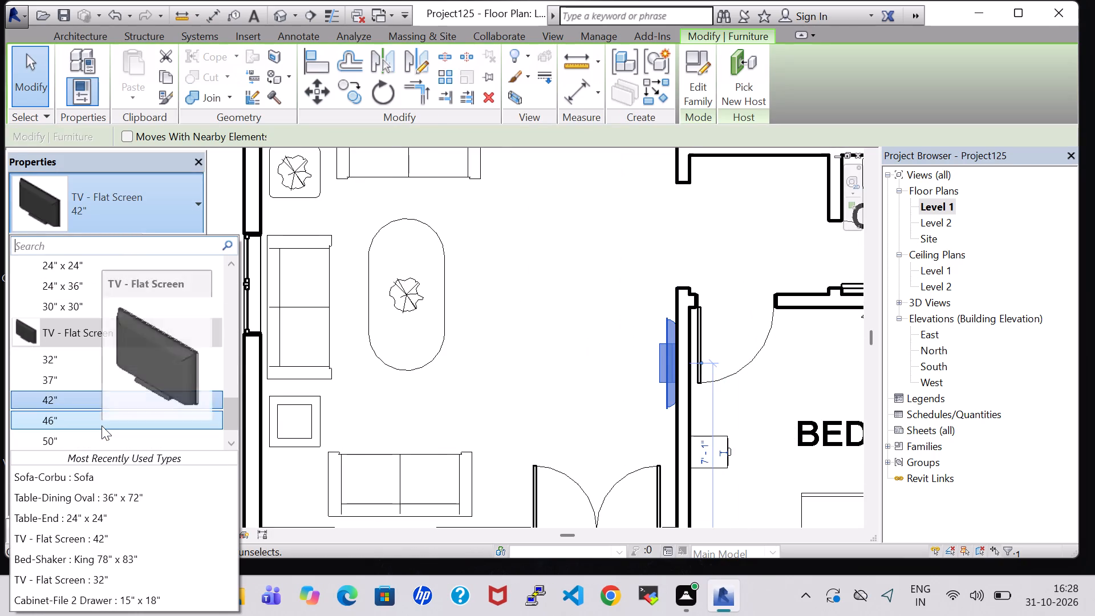
left_click(100, 433)
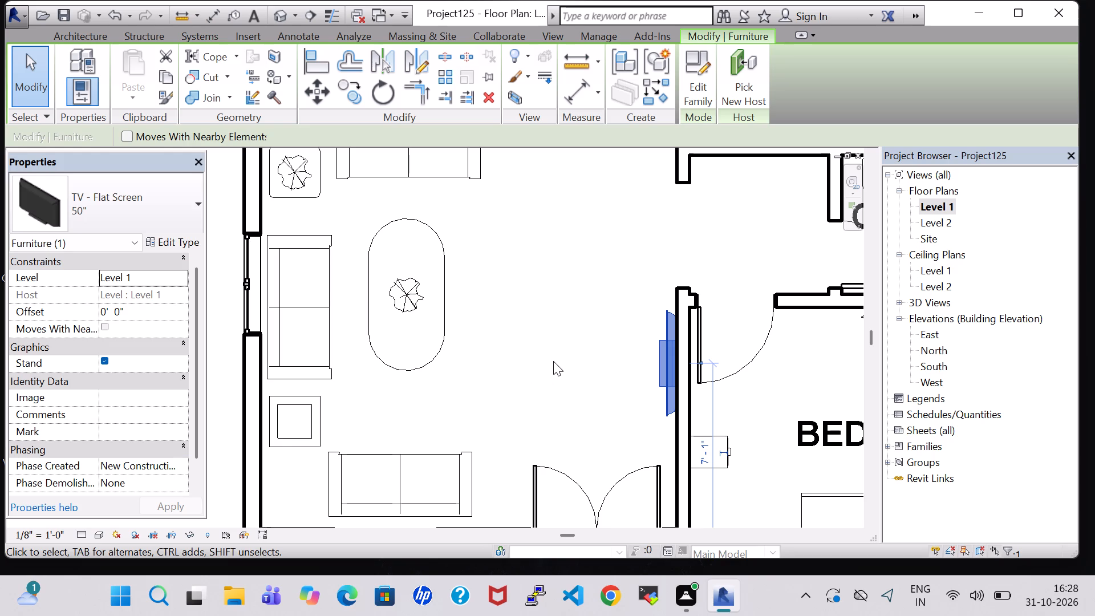
Nudge the 50" TV up along the bedroom wall to about 7'-5" from the front wall.
key("Up")
key("Up")
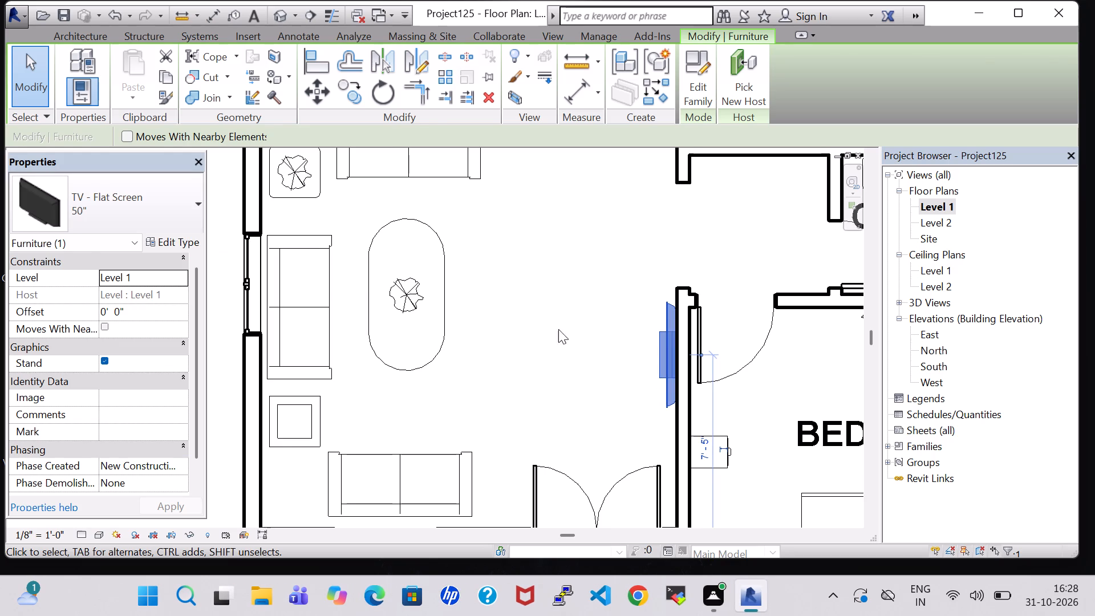
left_click(575, 293)
scroll(575, 293, "down", 5)
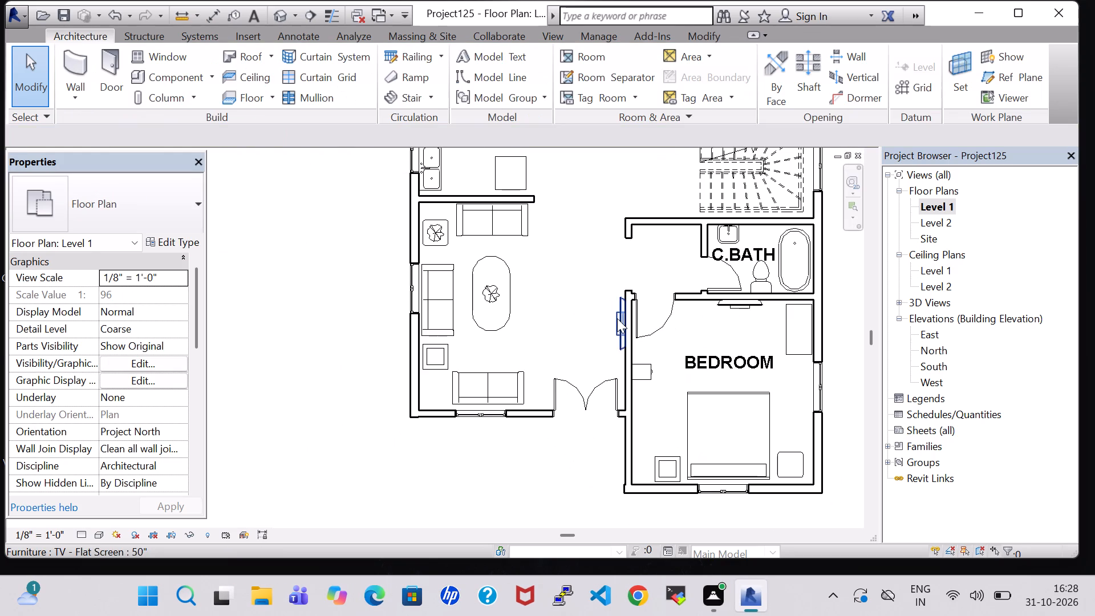
Set the living area's 50" flat-screen TV offset from Level 1 to 3' 0".
left_click(617, 318)
double_click(106, 311)
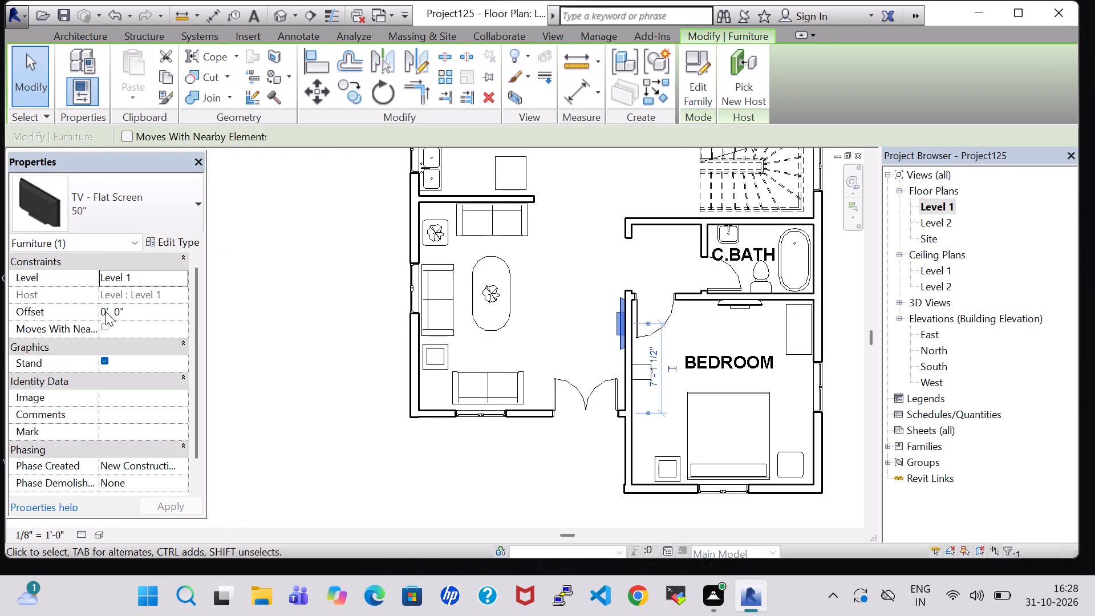
key("BackSpace")
key("3")
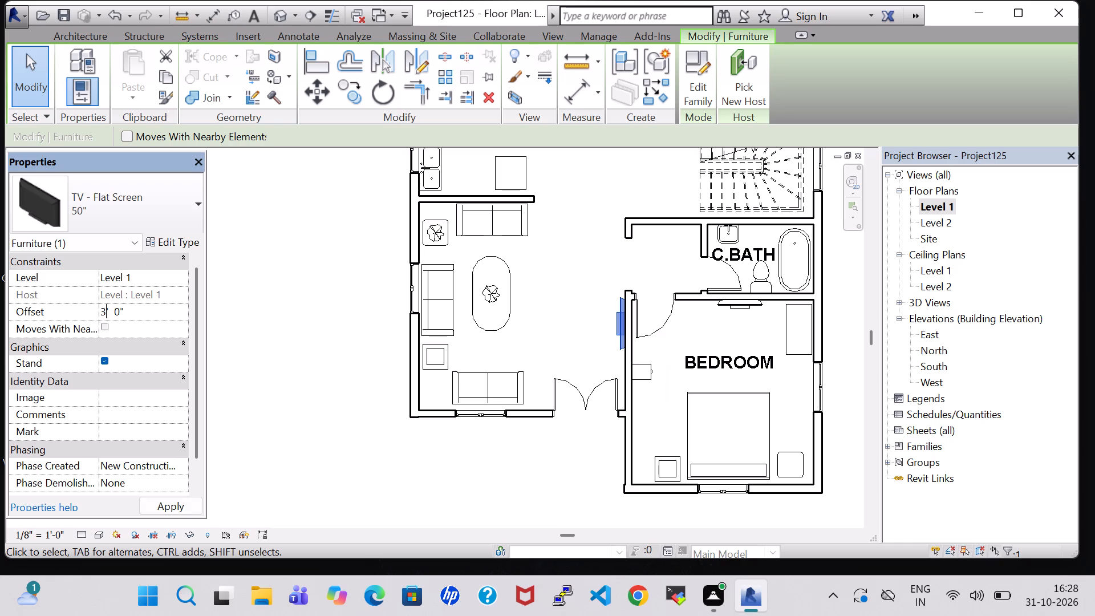
left_click(184, 508)
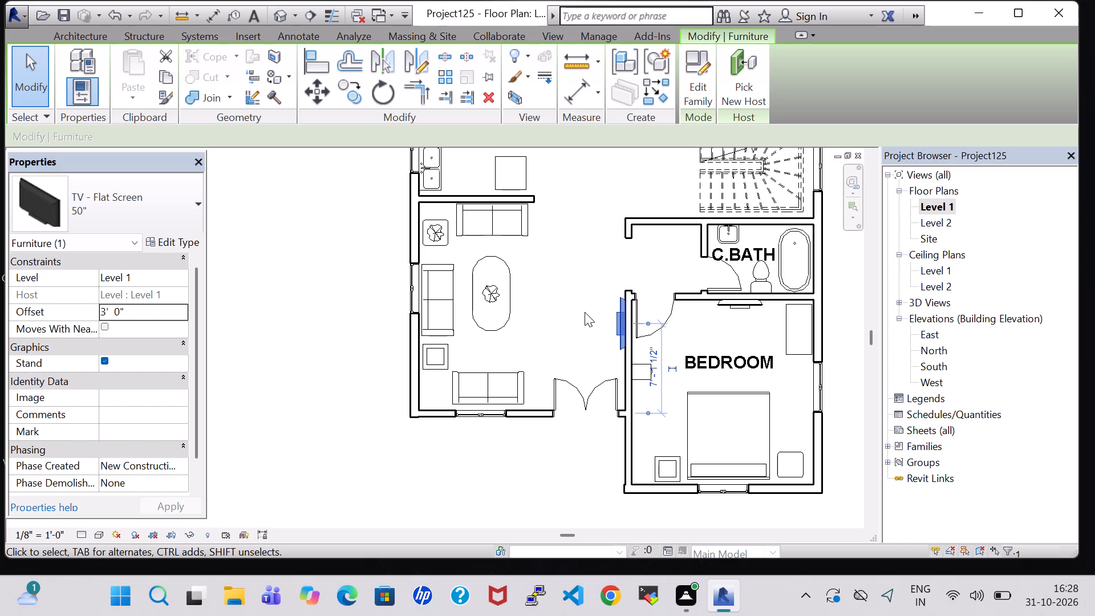
left_click(577, 297)
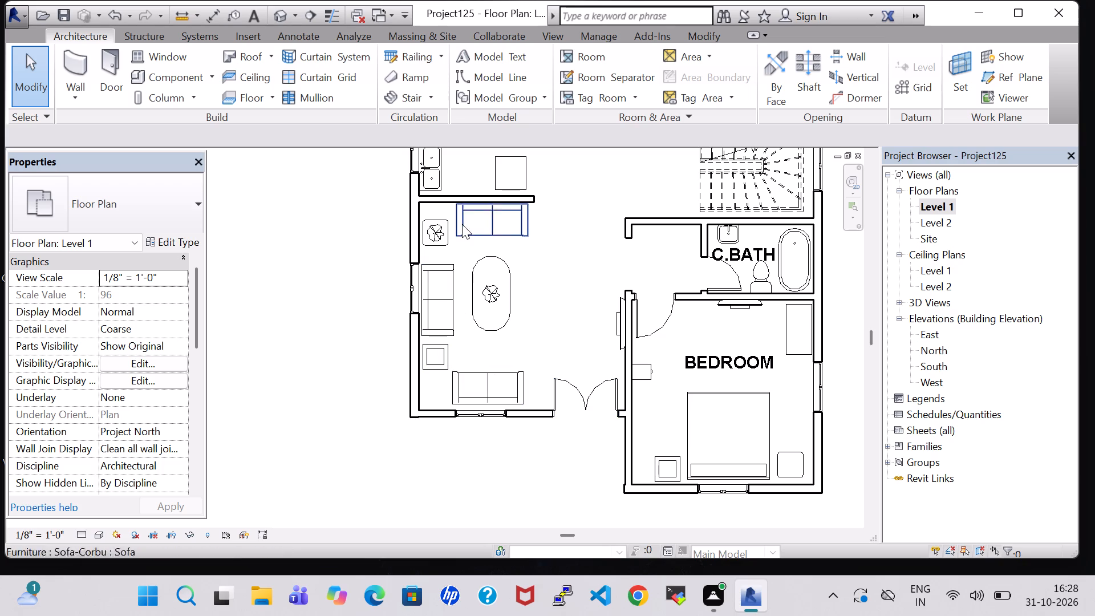
In the 3D view, change the bedroom dresser type's Dresser Material to Wood - Teak.
left_click(279, 17)
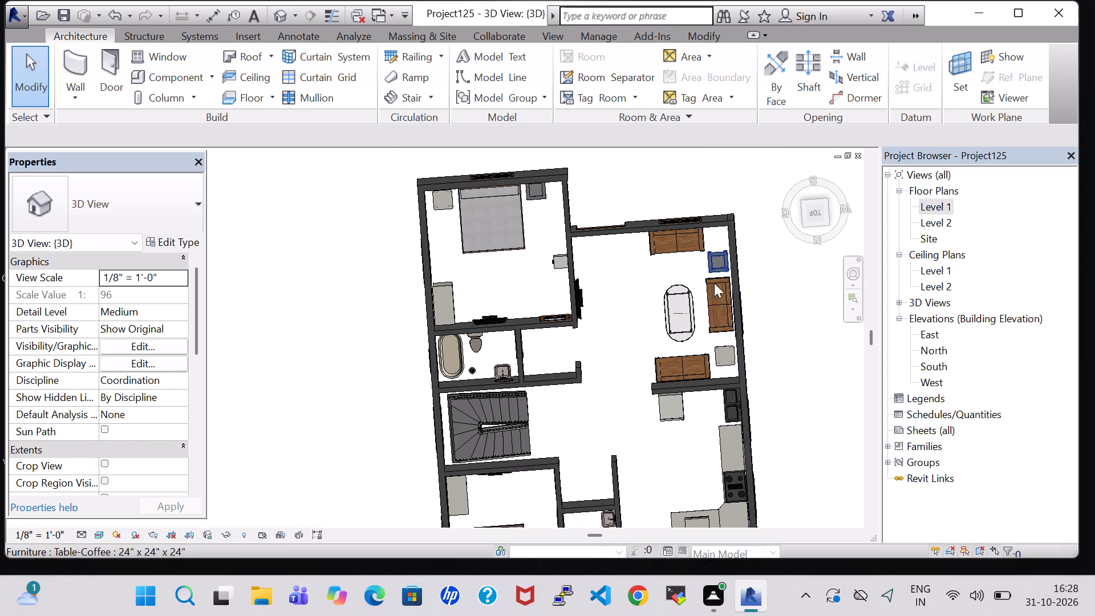
scroll(710, 315, "up", 5)
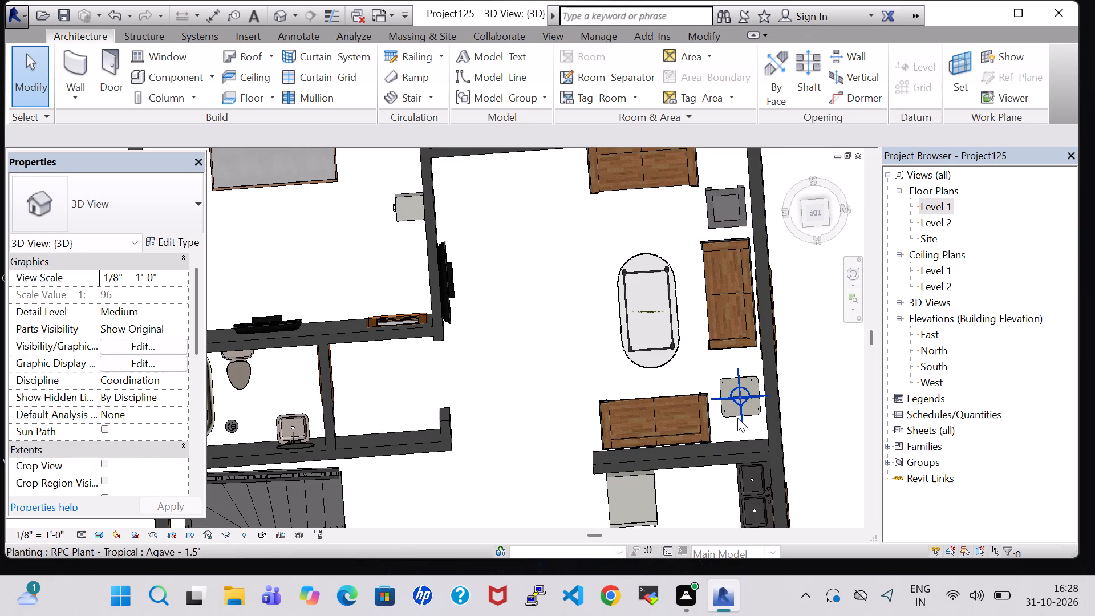
scroll(676, 257, "down", 1)
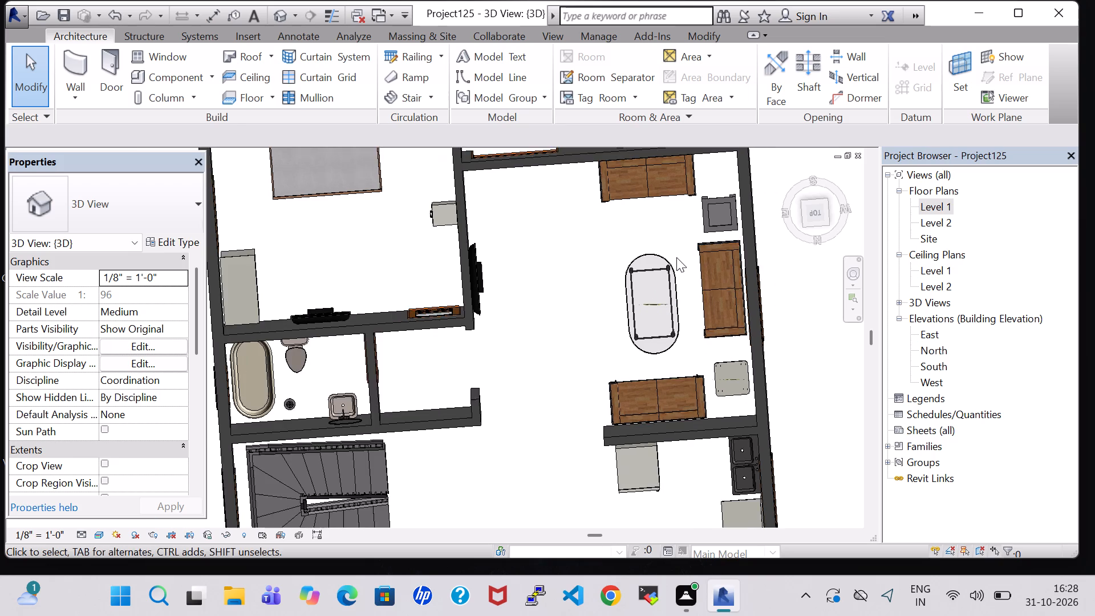
scroll(676, 257, "down", 1)
middle_click_drag(602, 254, 602, 291)
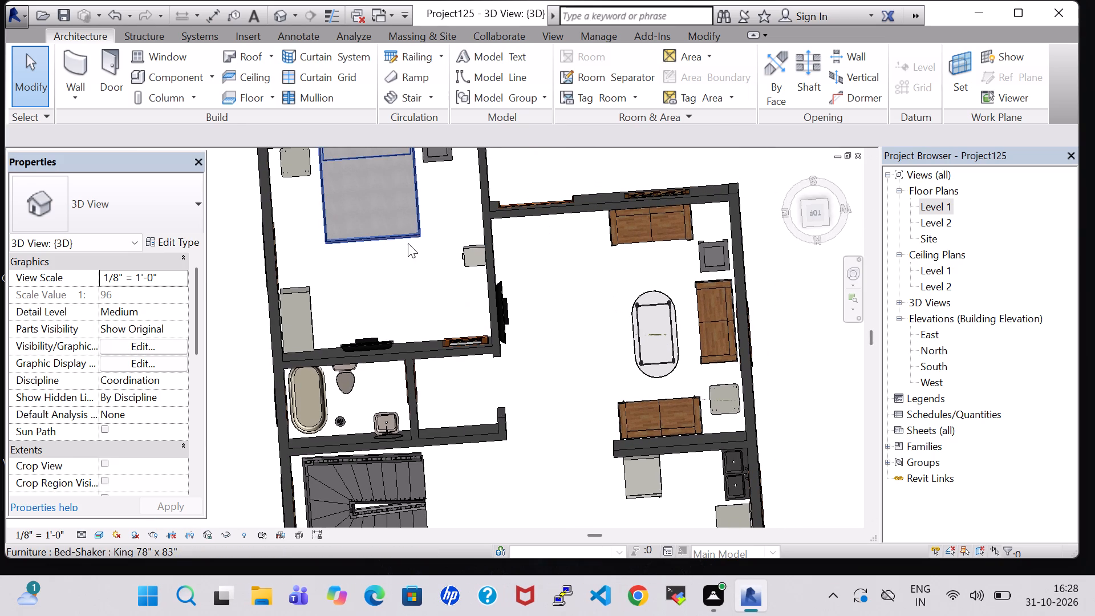
middle_click_drag(427, 277, 433, 312)
left_click(308, 326)
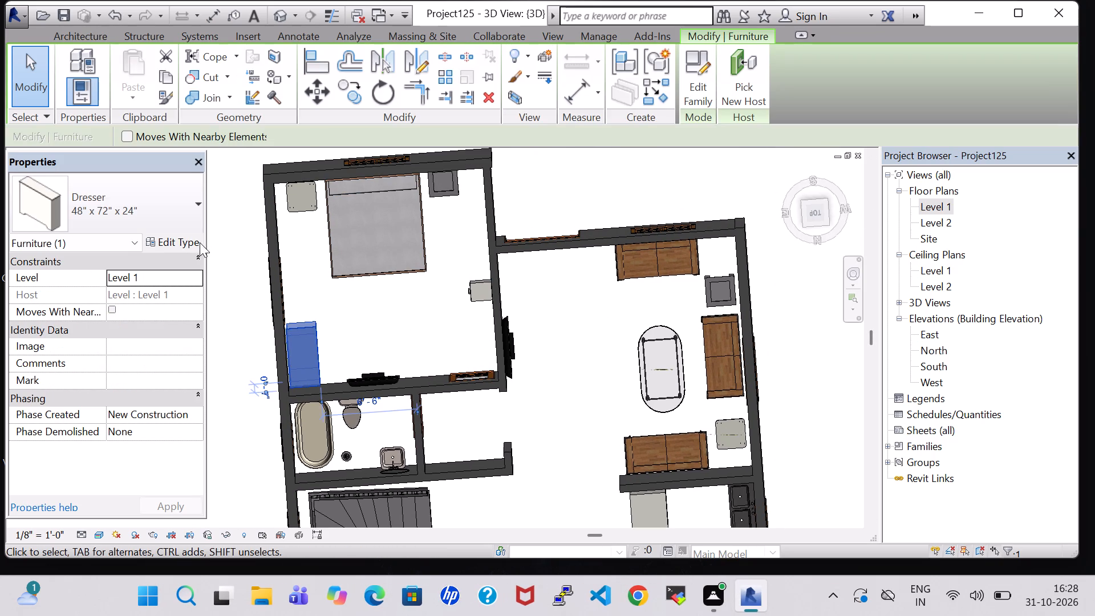
double_click(158, 240)
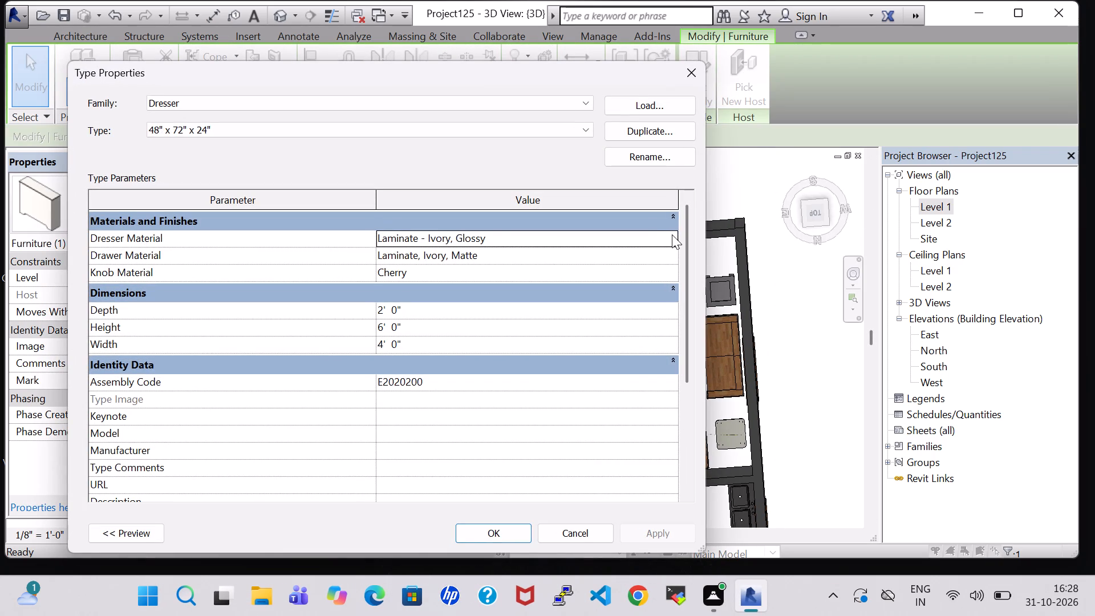
left_click(673, 237)
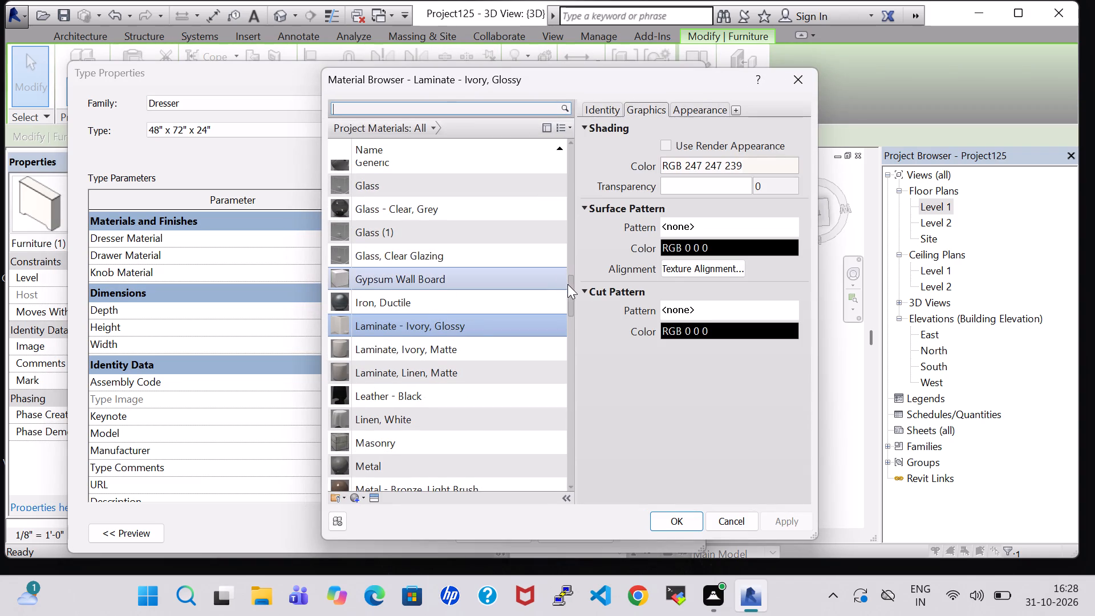
left_click_drag(571, 289, 575, 468)
left_click(575, 468)
left_click(441, 486)
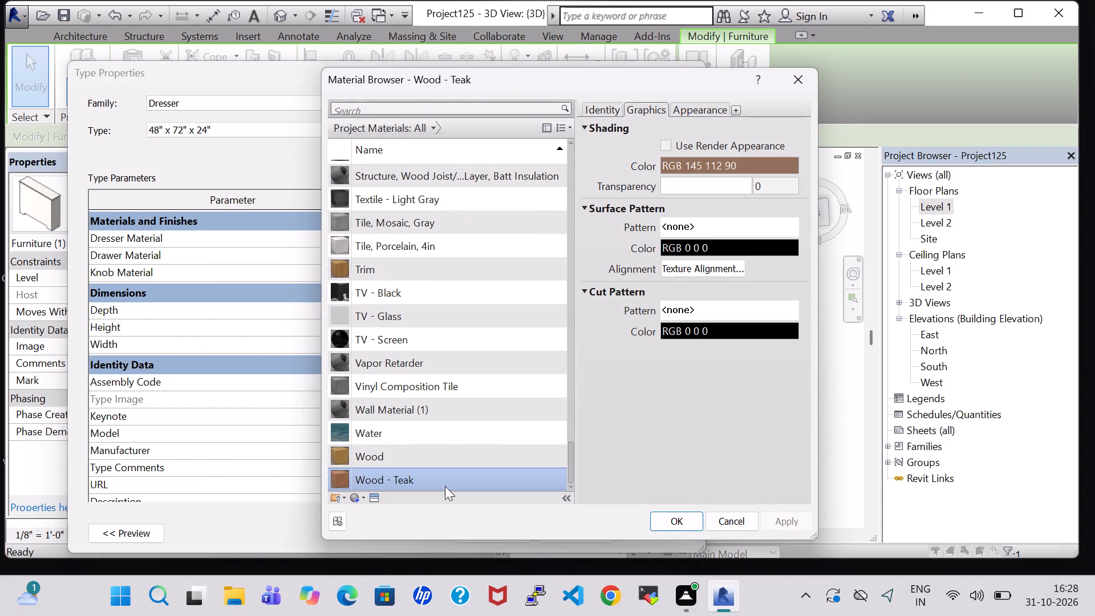
left_click(688, 516)
left_click(508, 528)
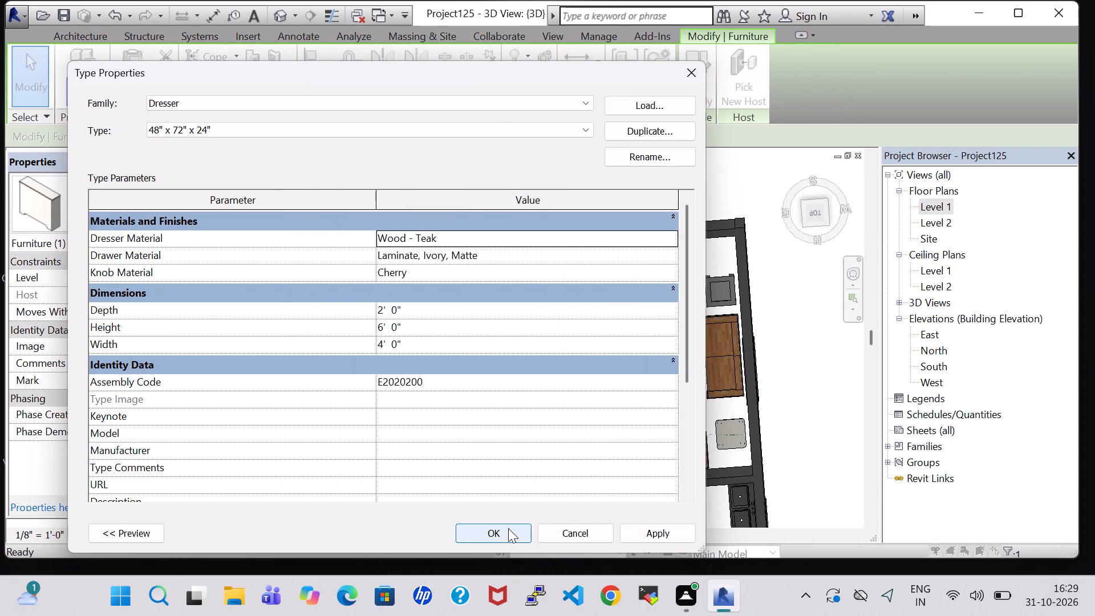
Change the same dresser type's Drawer Material to Wood - Teak.
left_click(168, 242)
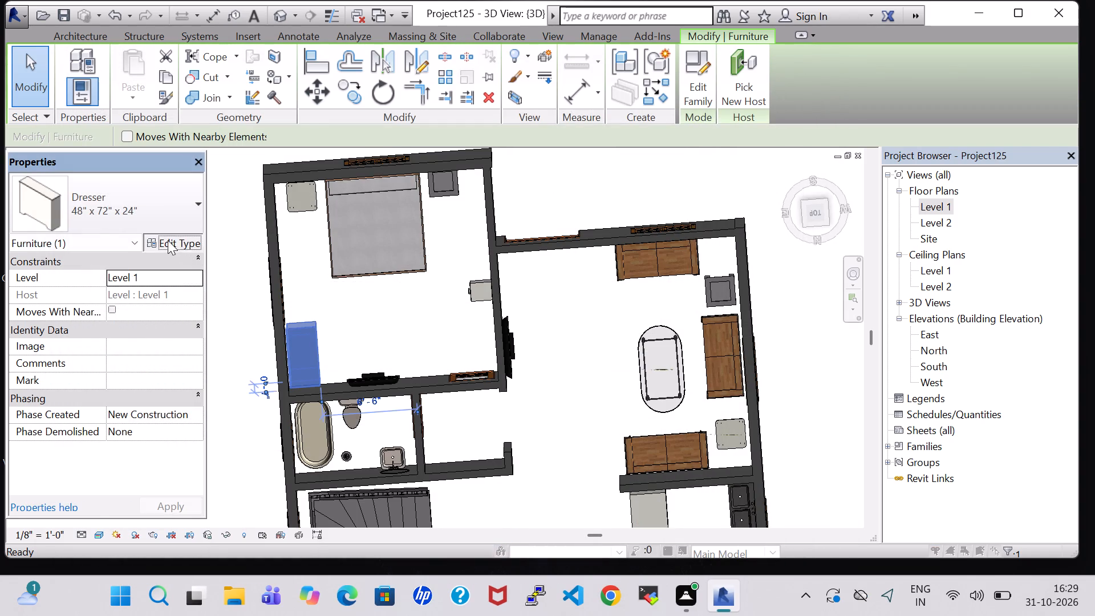
left_click(672, 249)
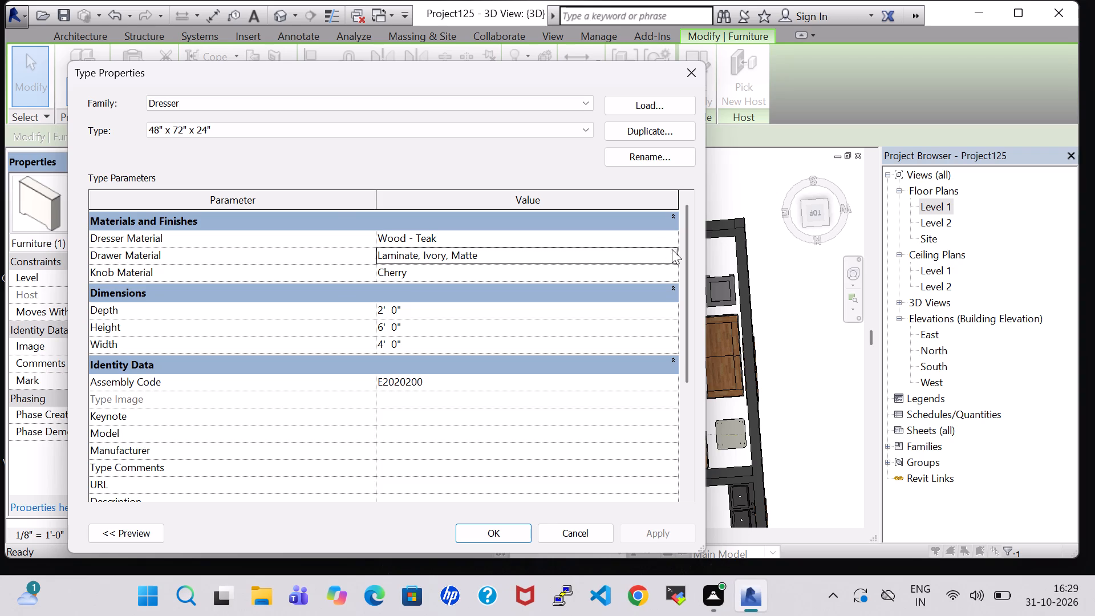
scroll(517, 281, "down", 20)
scroll(517, 281, "down", 3)
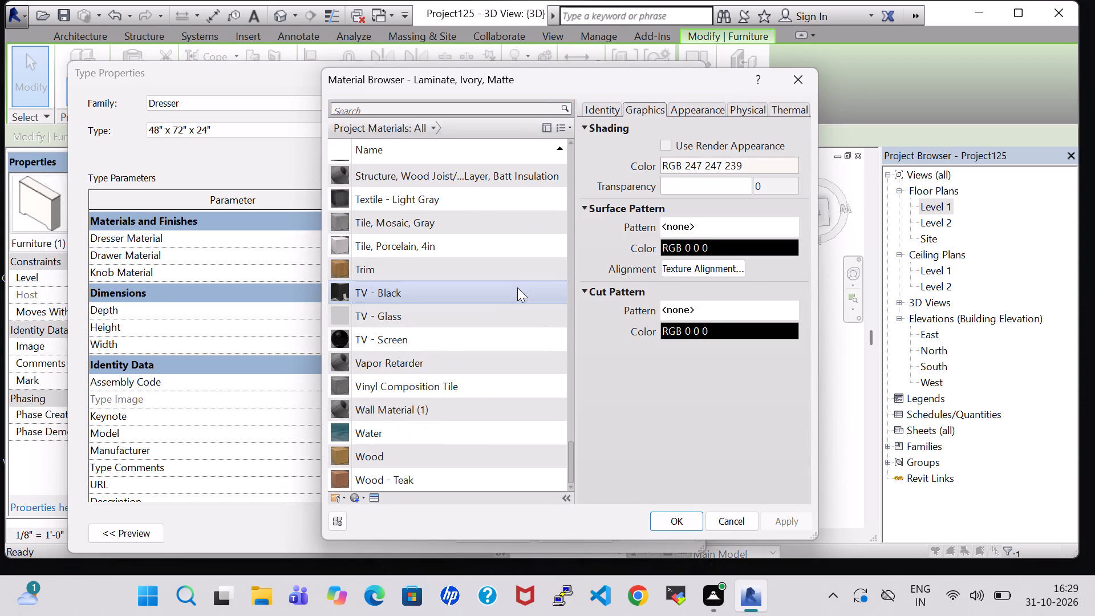
scroll(517, 287, "down", 2)
left_click(511, 469)
left_click(687, 528)
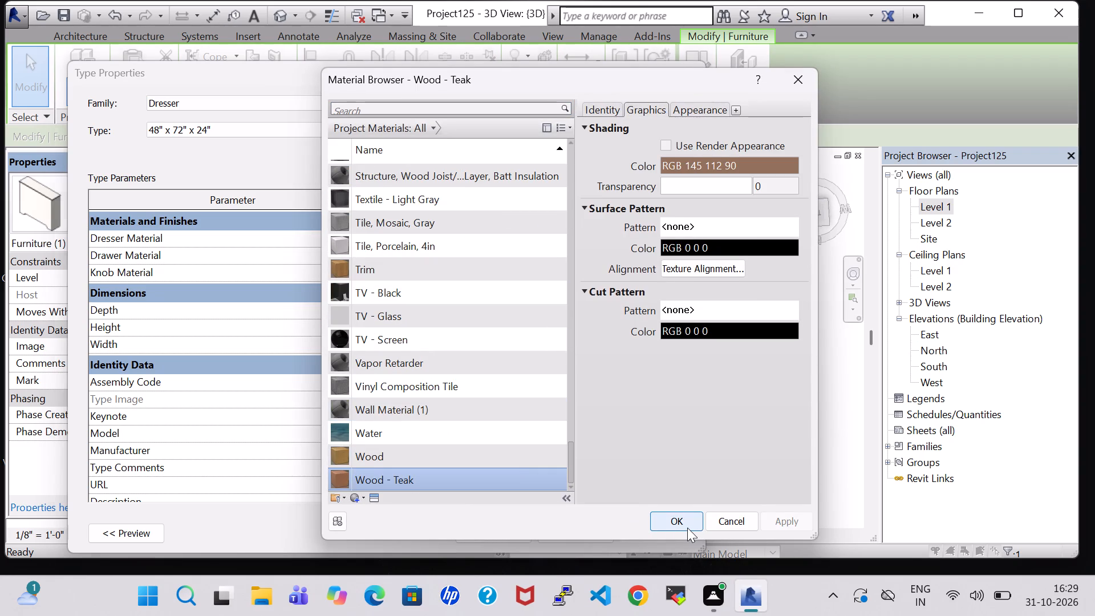
left_click(521, 536)
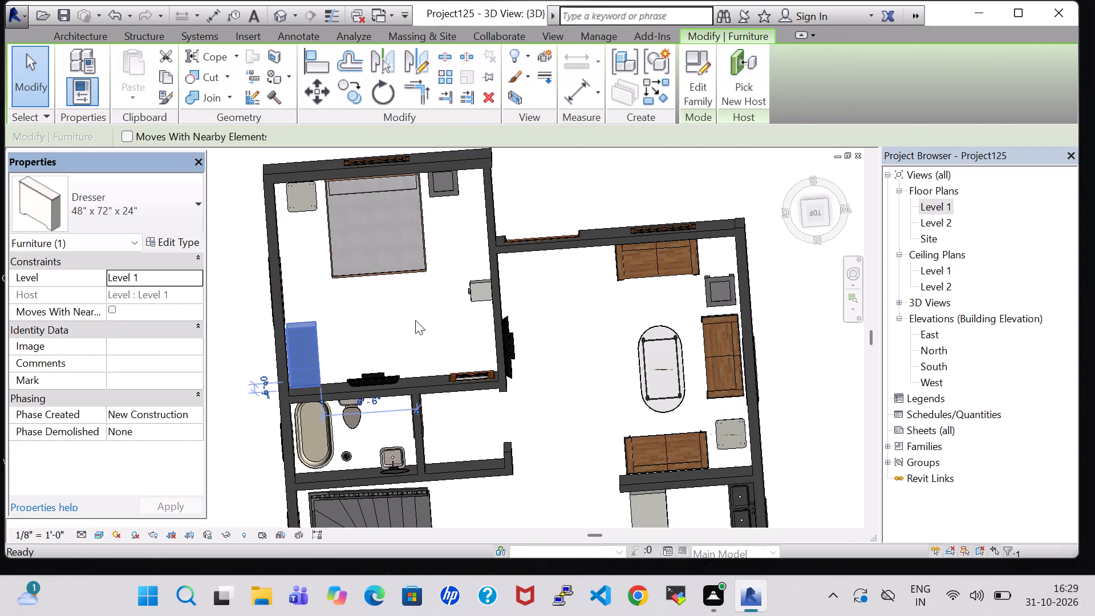
left_click(415, 320)
Change the Bed-Shaker King 78" x 83" type's Mattress Material to Softwood, Lumber.
left_click(379, 274)
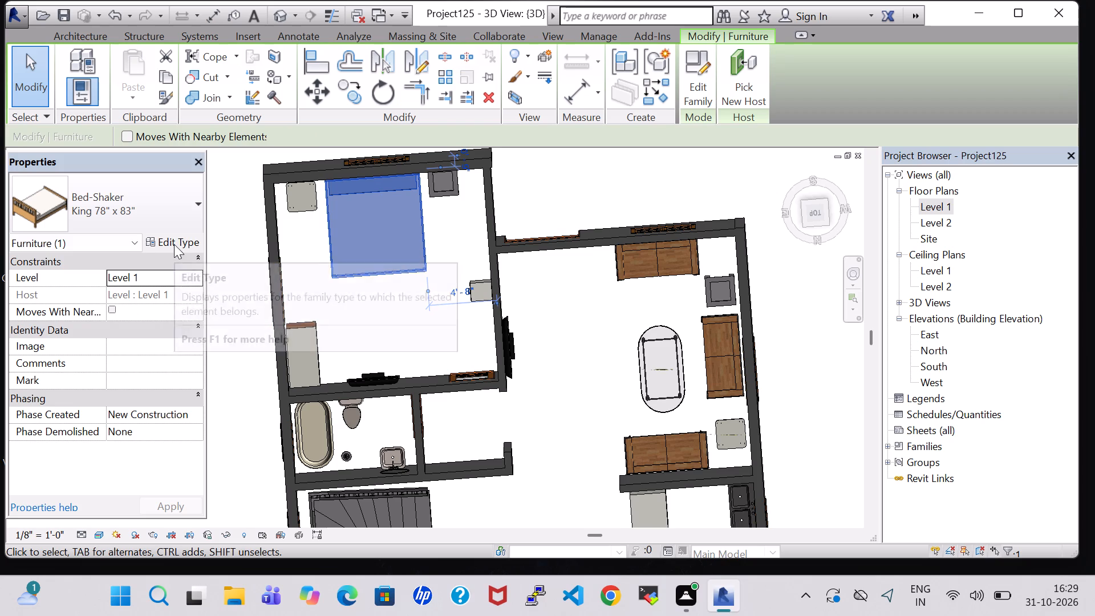
left_click(174, 244)
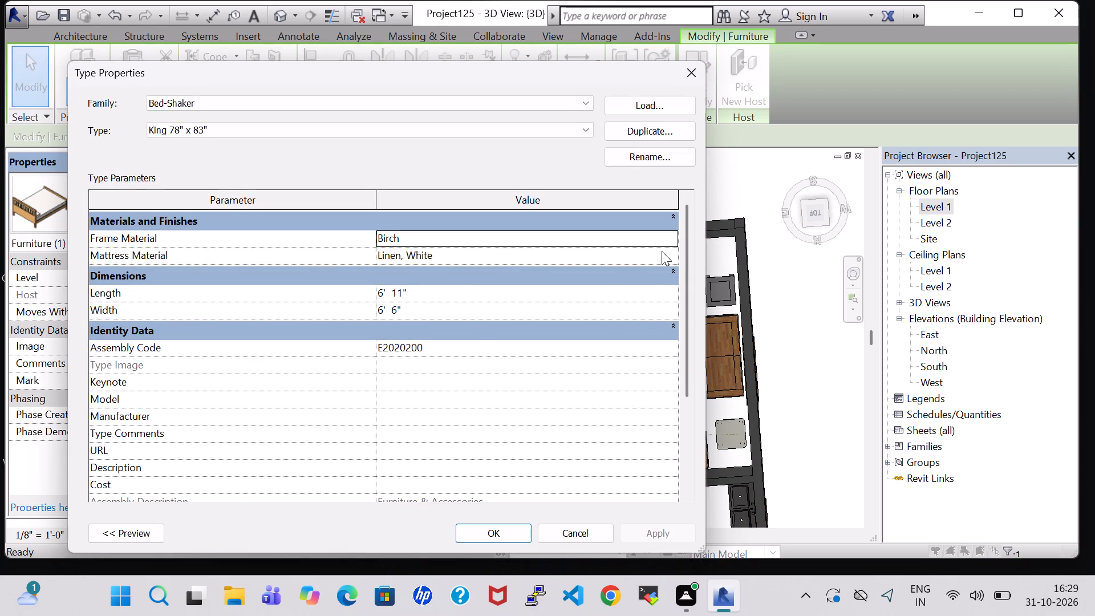
left_click(671, 251)
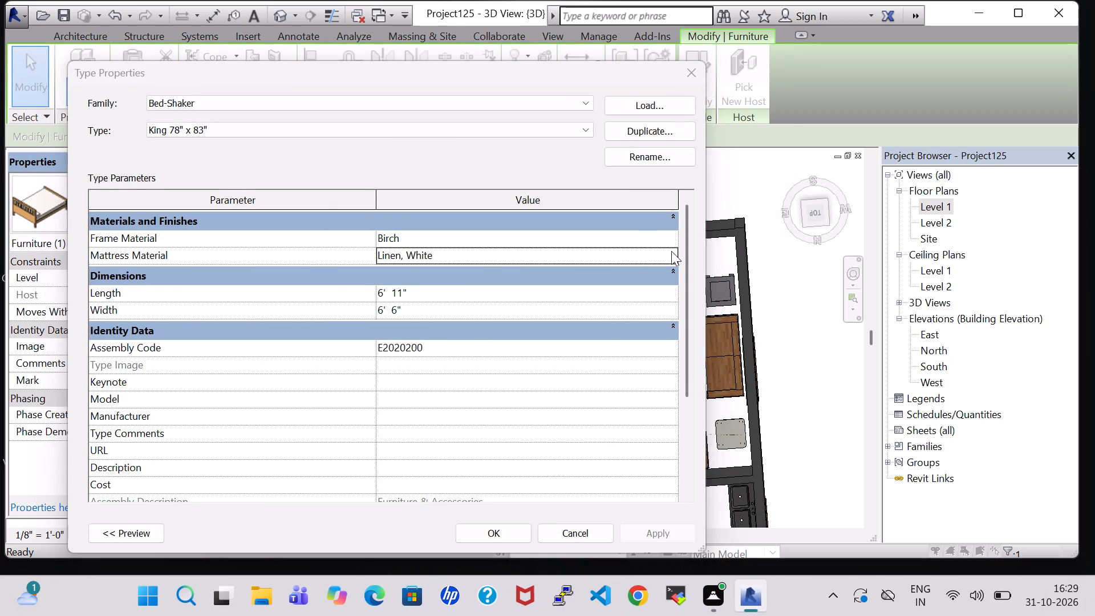
scroll(420, 325, "down", 10)
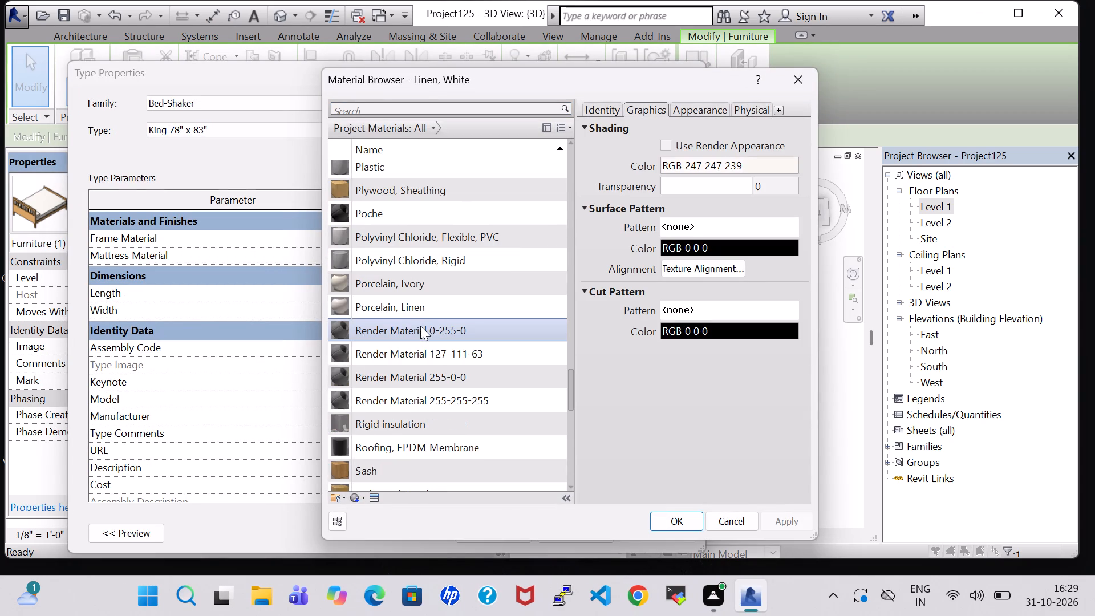
scroll(413, 379, "down", 2)
left_click(405, 362)
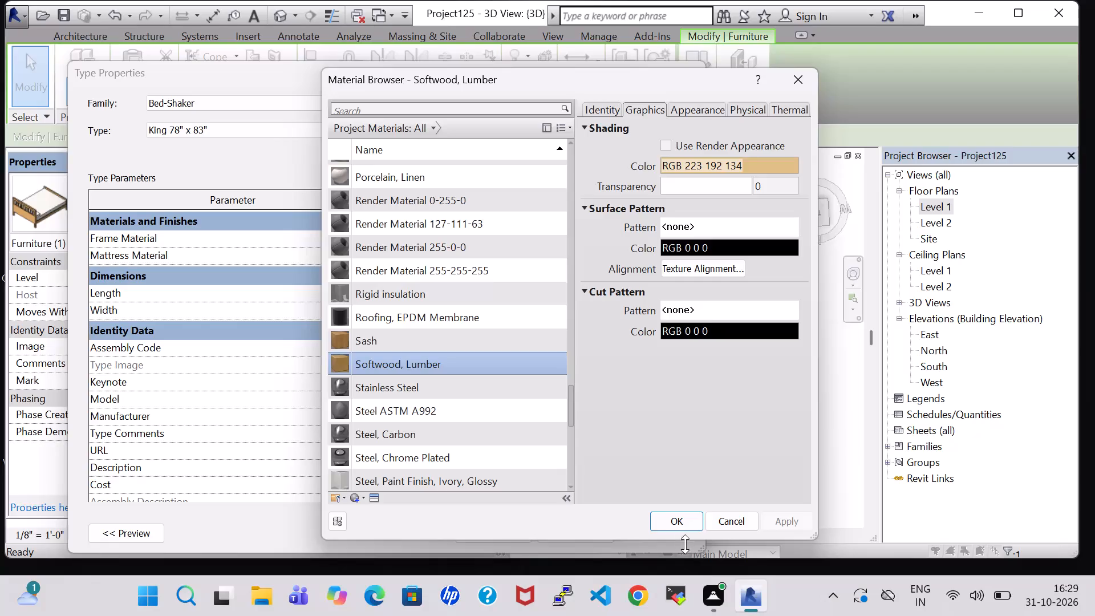
left_click(670, 518)
left_click(532, 531)
left_click(497, 532)
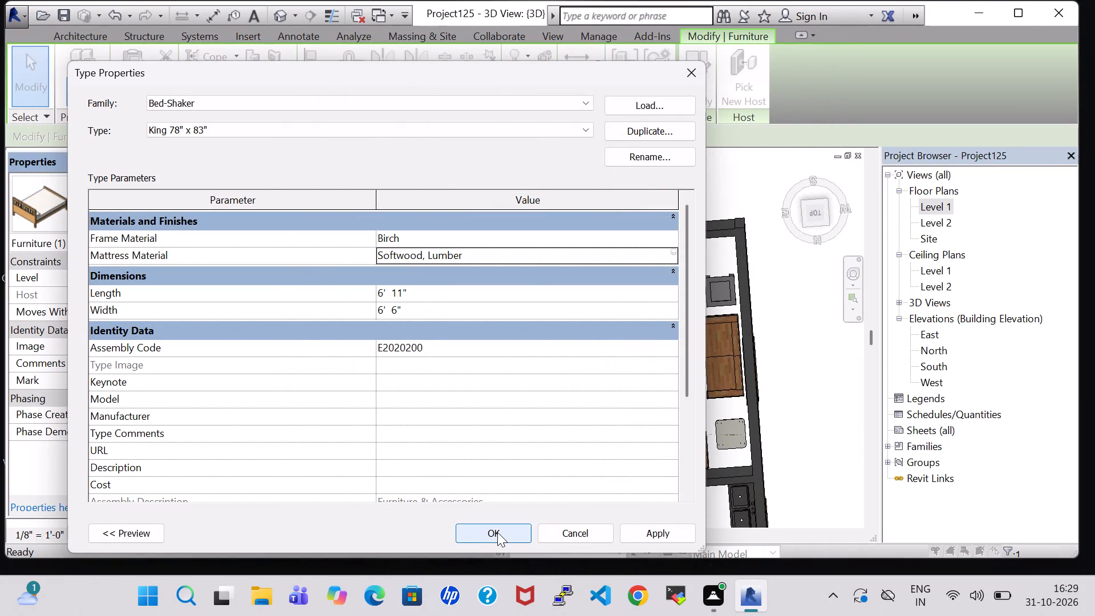
left_click(571, 318)
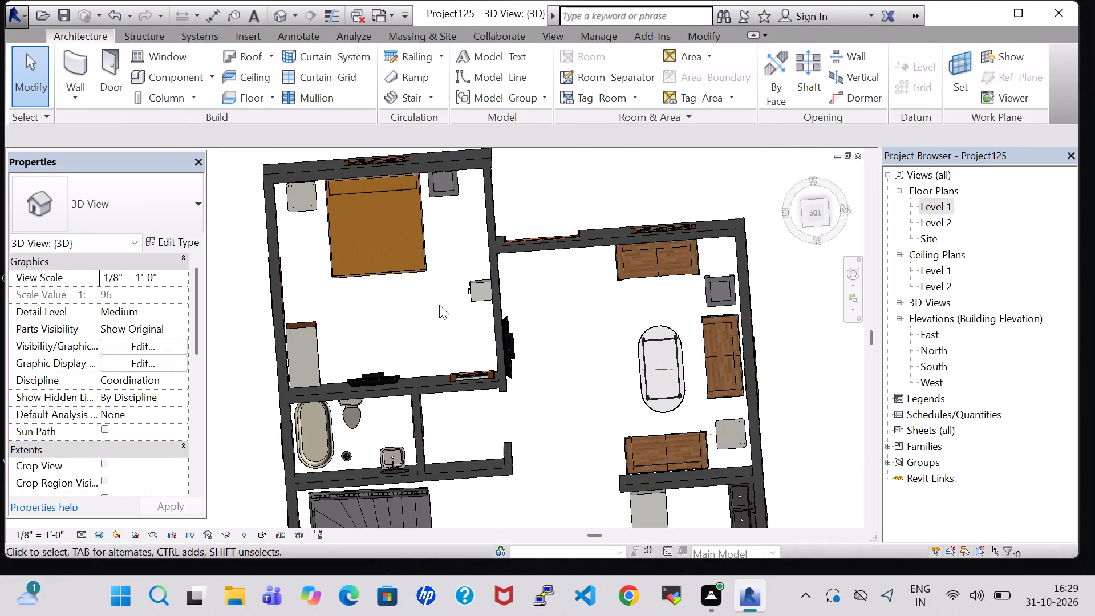
Rotate the bedroom dresser 180° so its drawers face into the room.
middle_click_drag(439, 305, 424, 225, "shift")
middle_click_drag(400, 288, 330, 314, "shift")
scroll(459, 262, "up", 6)
middle_click_drag(465, 269, 416, 217, "shift")
left_click(622, 209)
key("space")
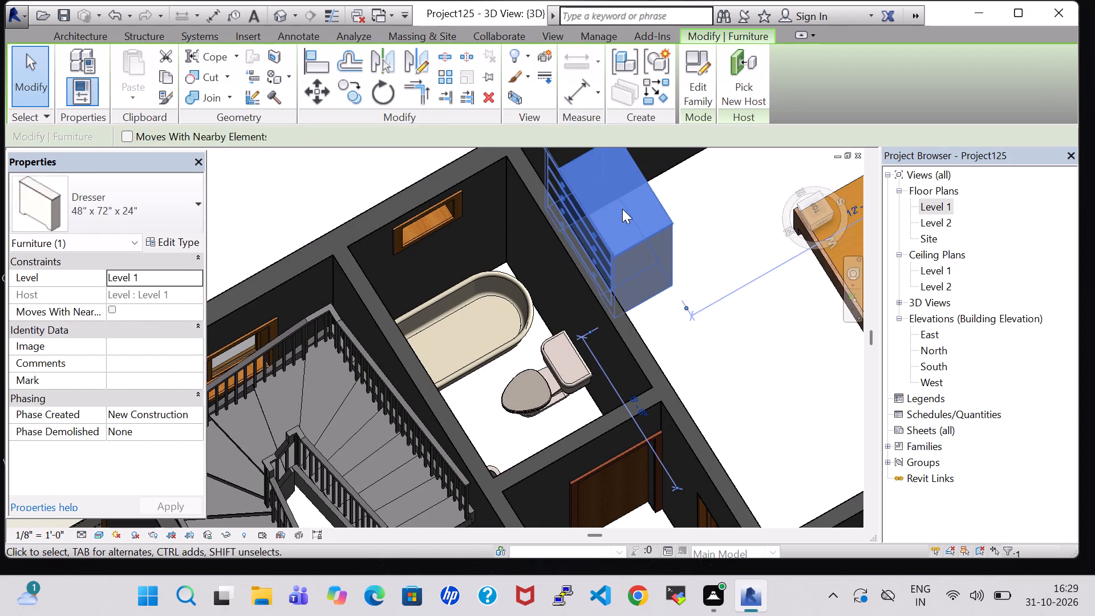
key("space")
left_click(755, 318)
Examine the furnished bedroom and living area in the 3D view from several angles.
scroll(721, 311, "down", 1)
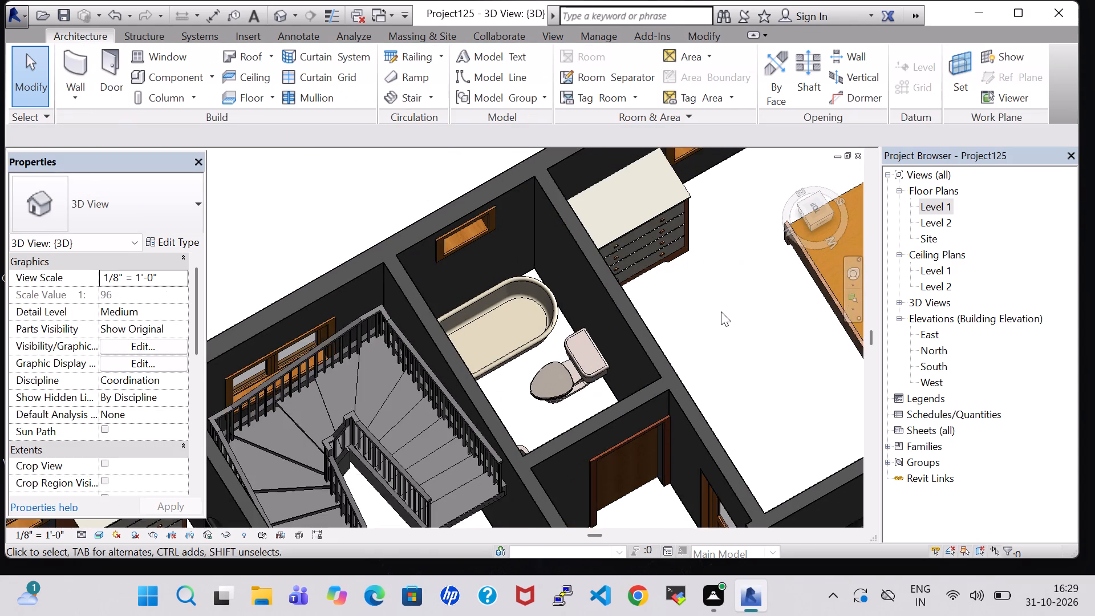
scroll(721, 311, "down", 2)
middle_click_drag(708, 311, 752, 270, "shift")
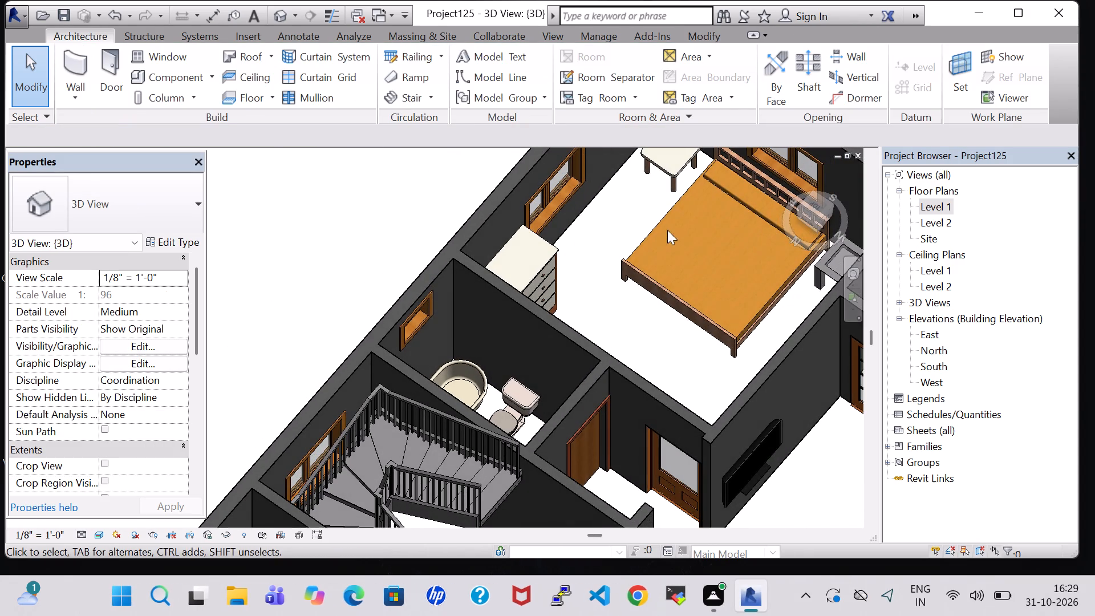
middle_click_drag(672, 232, 705, 242, "shift")
middle_click_drag(540, 215, 664, 267, "shift")
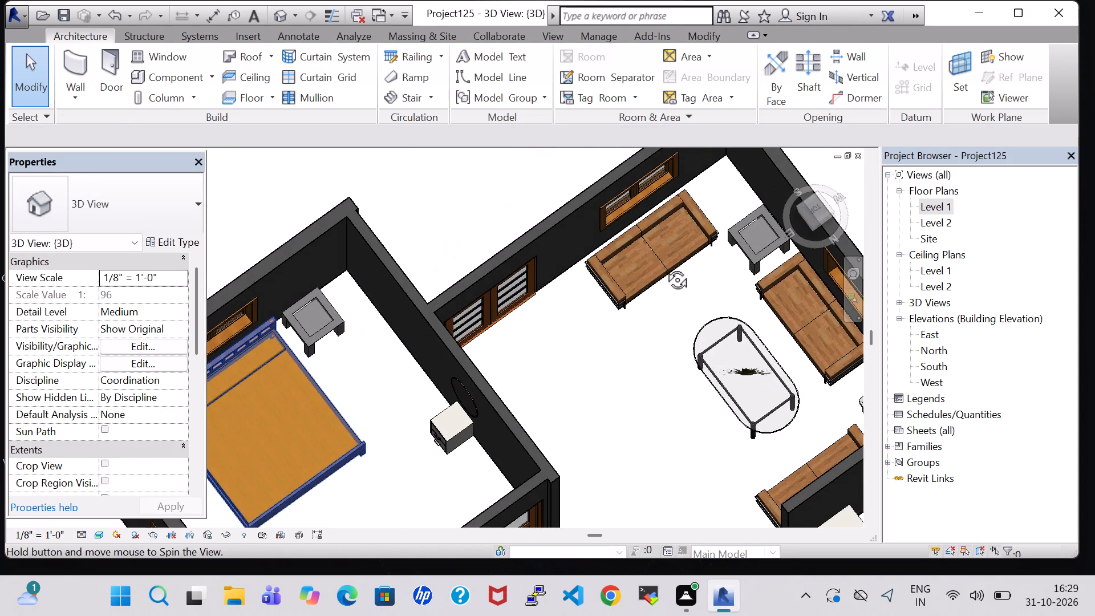
middle_click_drag(664, 267, 664, 266, "shift")
scroll(491, 447, "up", 5)
middle_click_drag(407, 495, 440, 432, "shift")
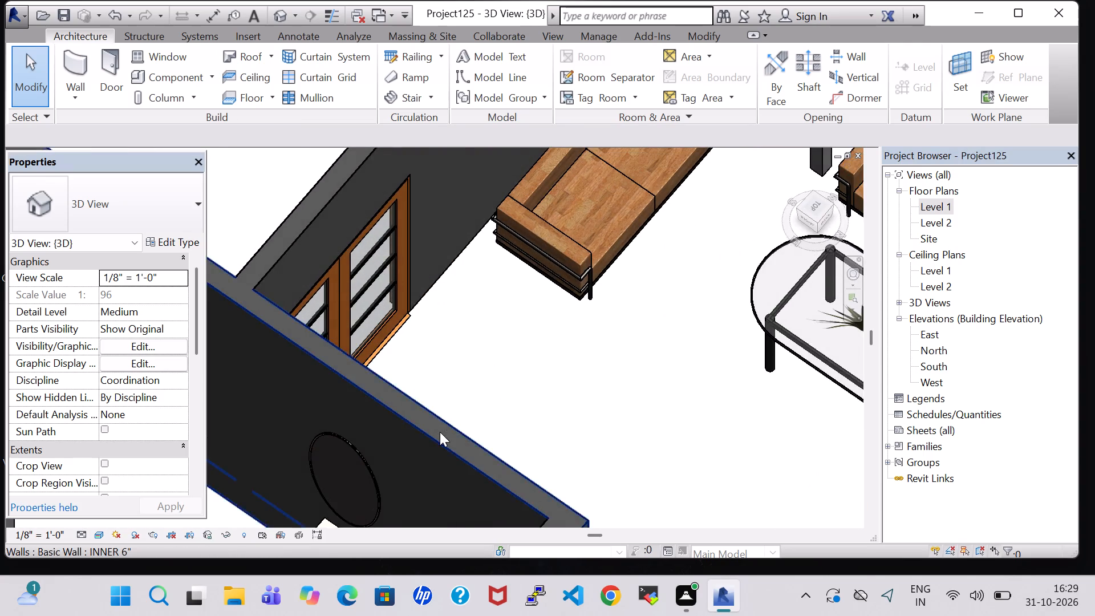
scroll(440, 432, "down", 8)
middle_click_drag(452, 406, 394, 470, "shift")
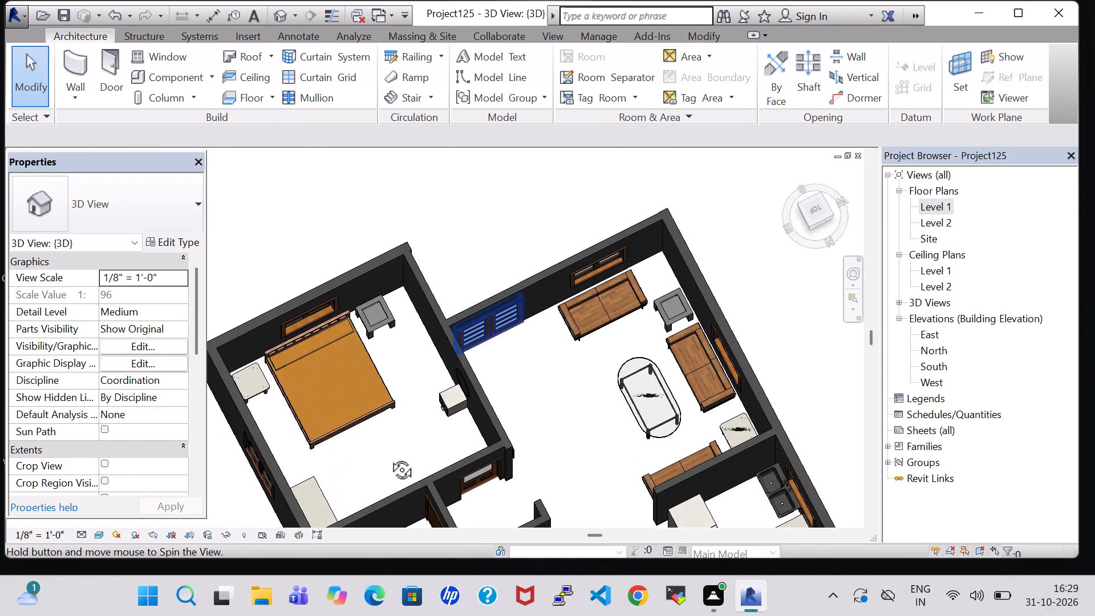
middle_click_drag(514, 413, 464, 287)
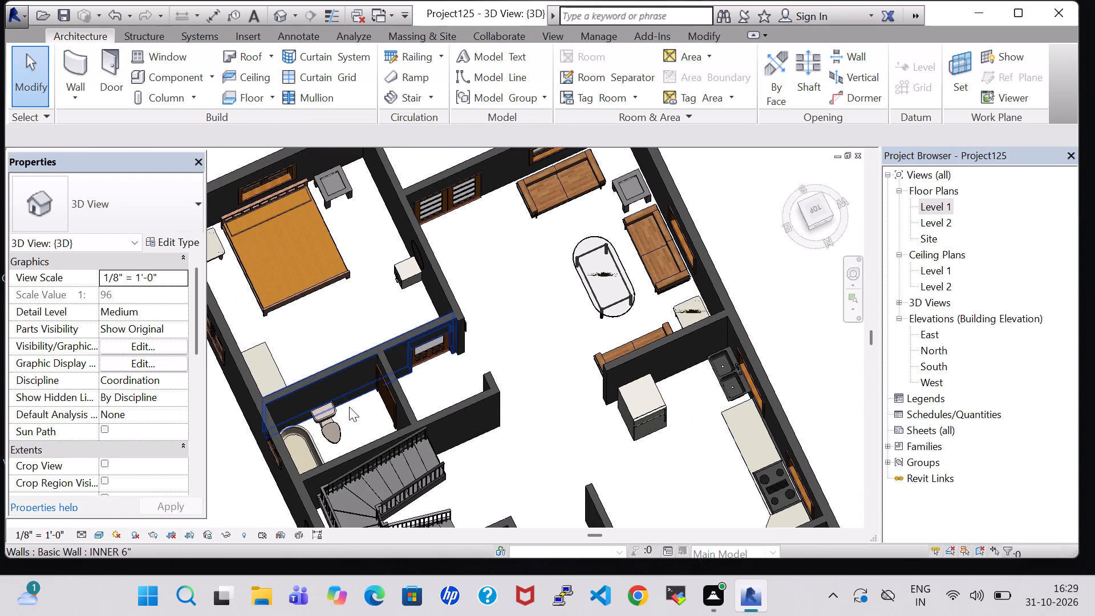
Examine the common bathroom, staircase and kitchen areas in the 3D view.
middle_click_drag(349, 410, 380, 444, "shift")
scroll(380, 444, "up", 3)
middle_click_drag(379, 448, 403, 346)
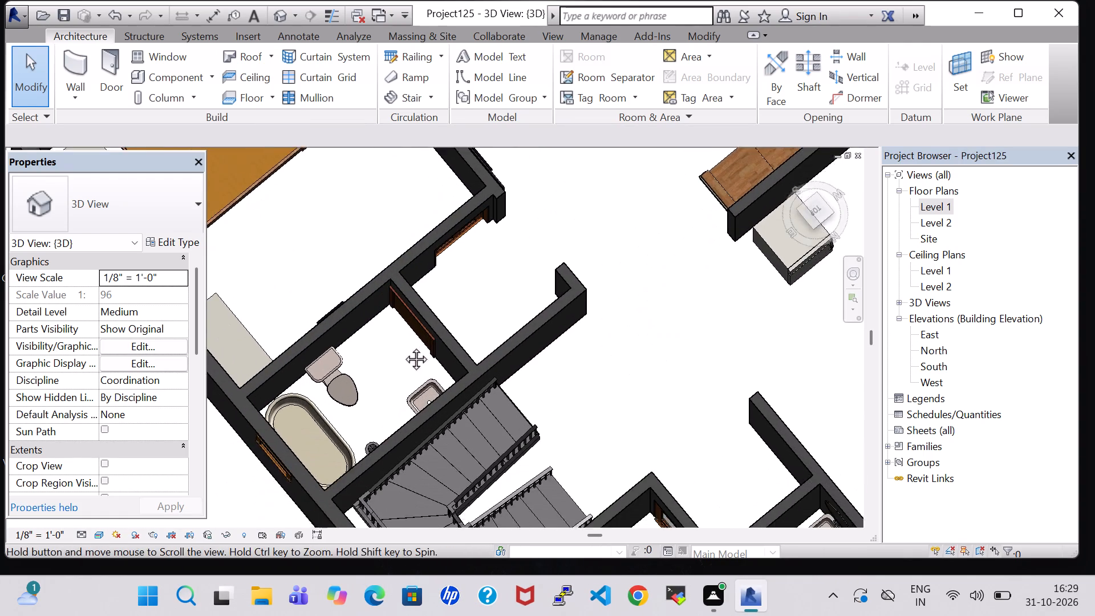
middle_click_drag(403, 346, 403, 343)
scroll(367, 356, "up", 1)
middle_click_drag(372, 358, 553, 428, "shift")
middle_click_drag(723, 494, 728, 426)
scroll(721, 472, "up", 6)
middle_click_drag(721, 467, 731, 423)
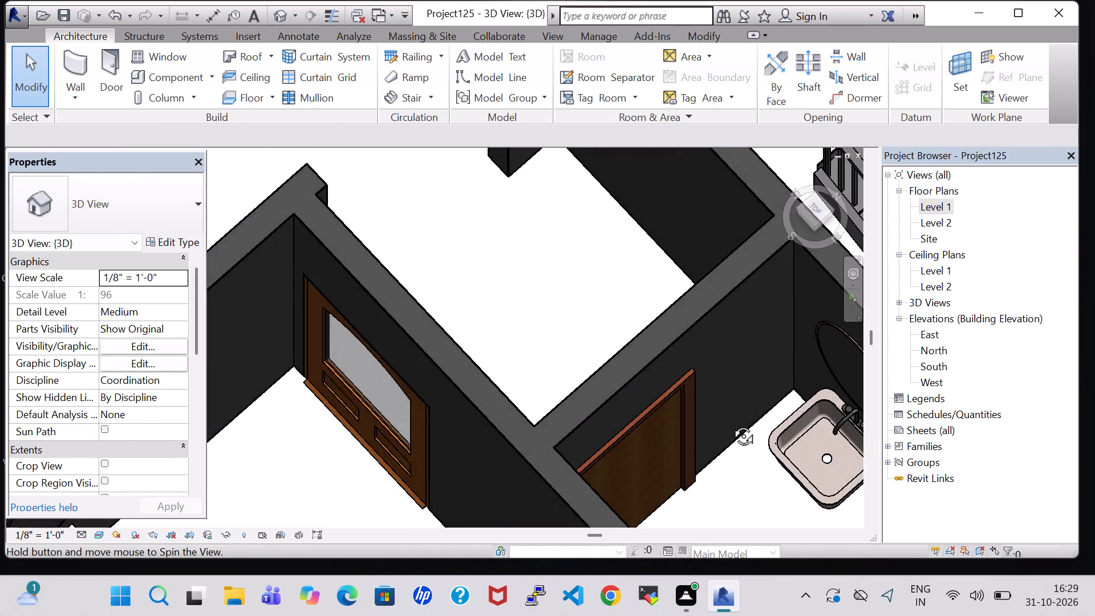
middle_click_drag(731, 423, 550, 425)
scroll(425, 325, "down", 4)
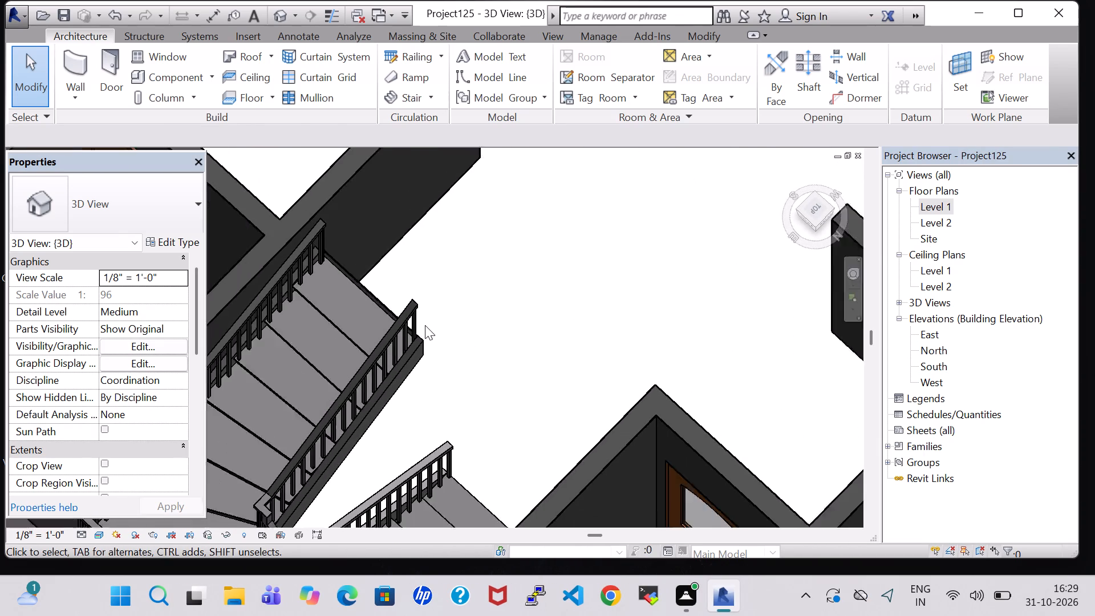
scroll(425, 325, "down", 3)
middle_click_drag(481, 274, 499, 371)
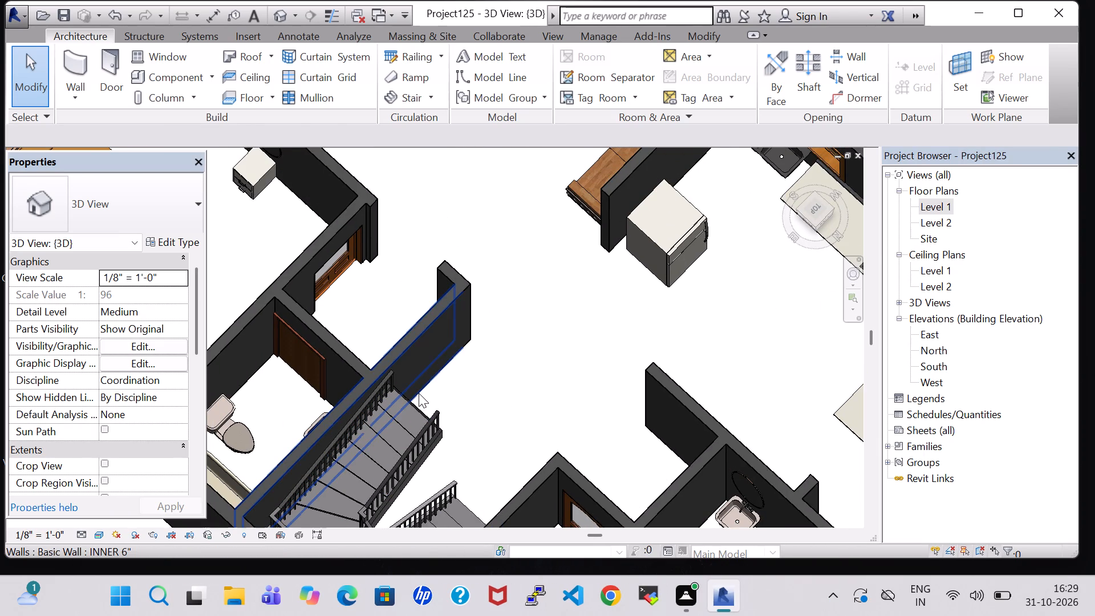
scroll(429, 391, "down", 2)
middle_click_drag(543, 367, 525, 400)
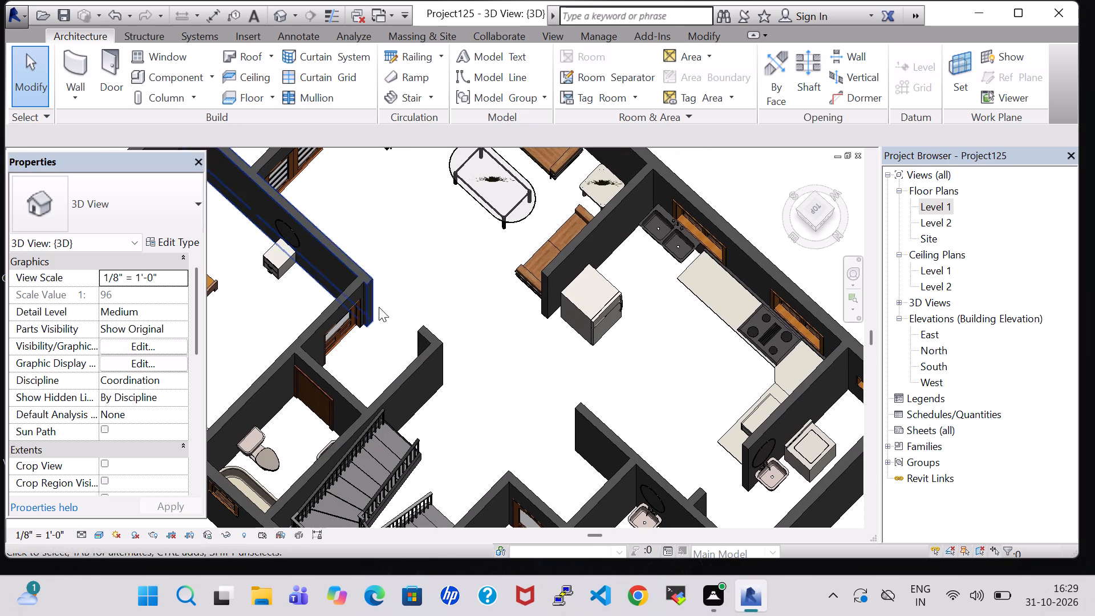
scroll(542, 370, "down", 3)
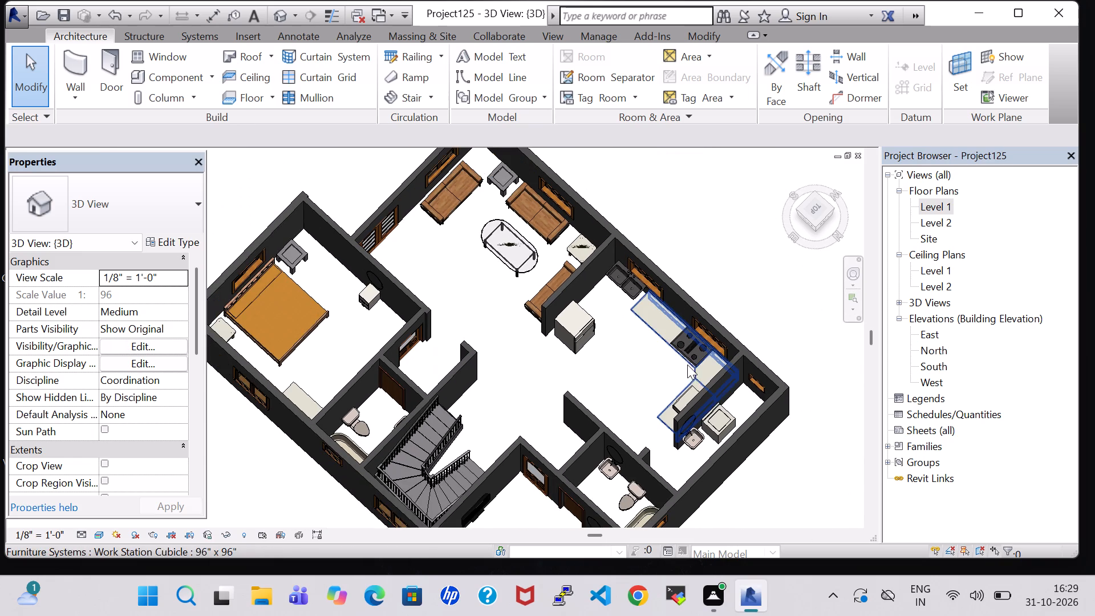
middle_click_drag(687, 364, 570, 375)
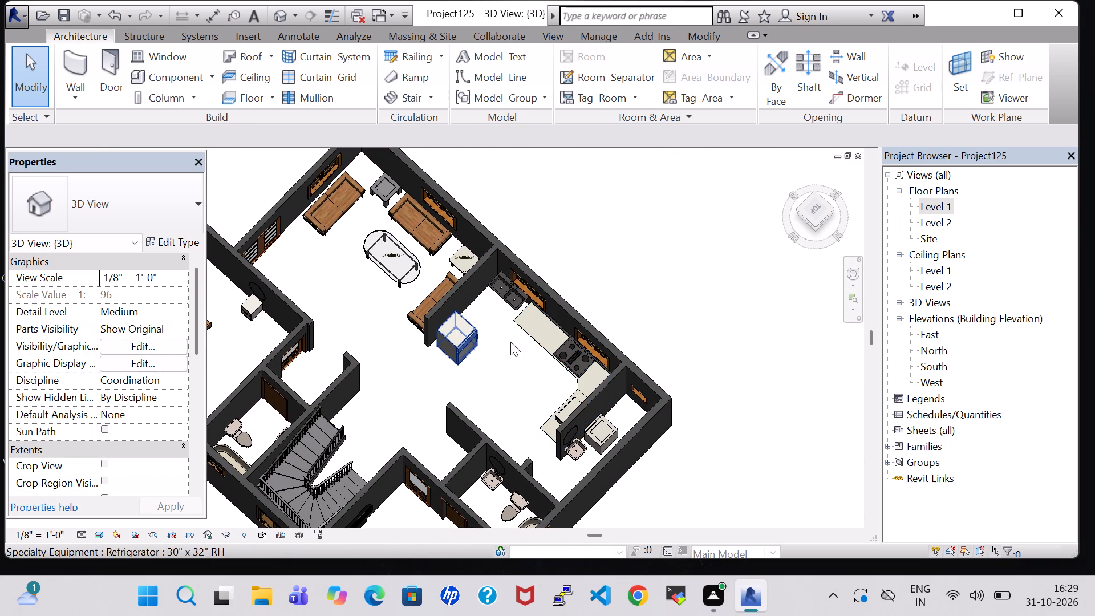
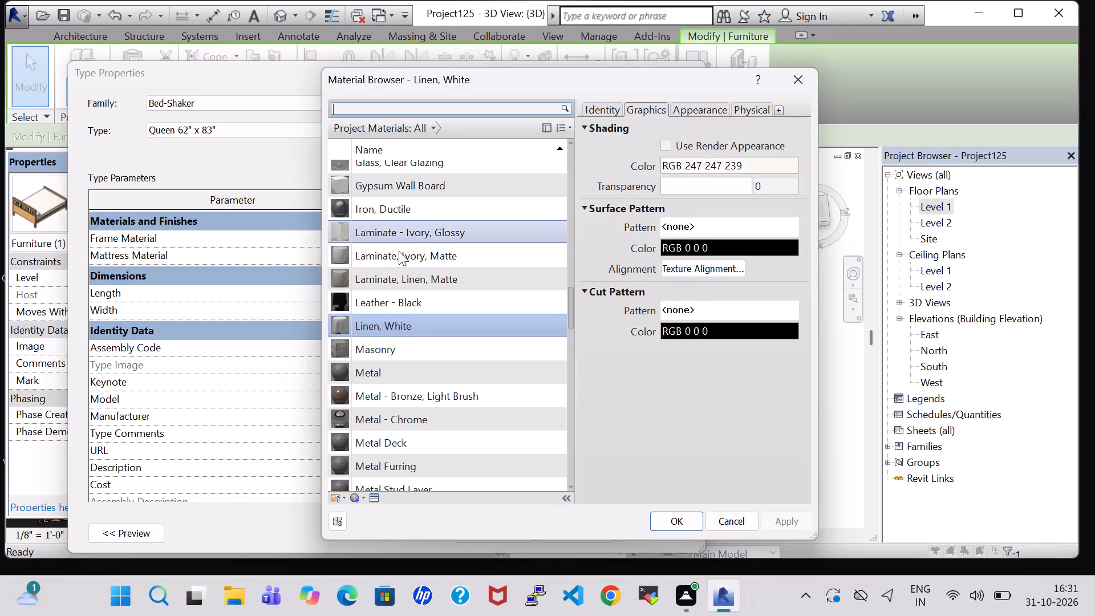
Change the Bed-Shaker Queen 62" x 83" type's Mattress Material to Softwood, Lumber.
scroll(403, 270, "down", 3)
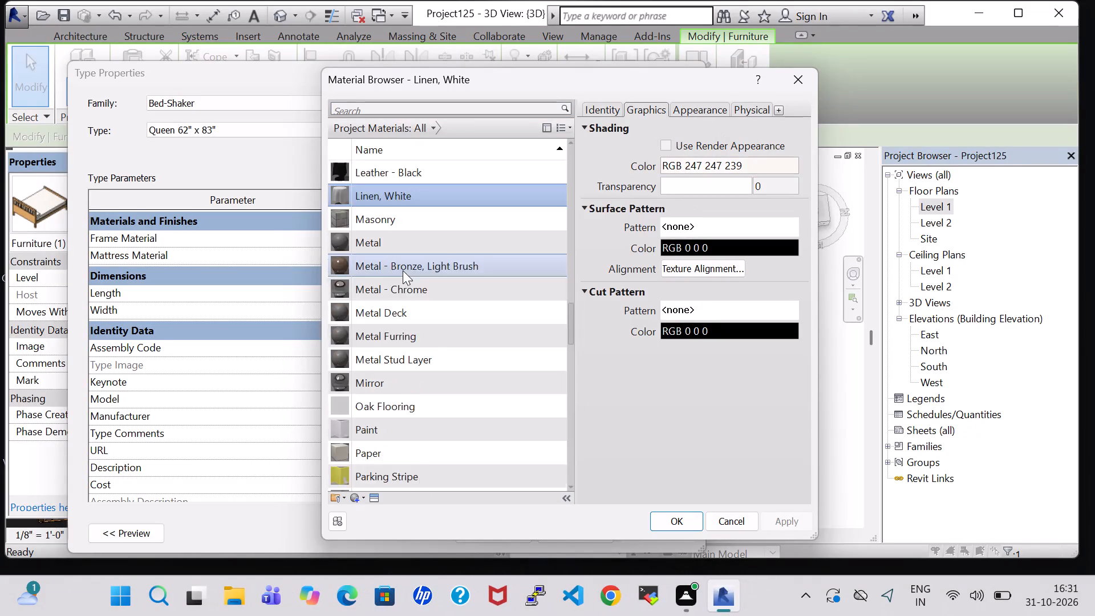
scroll(403, 270, "down", 6)
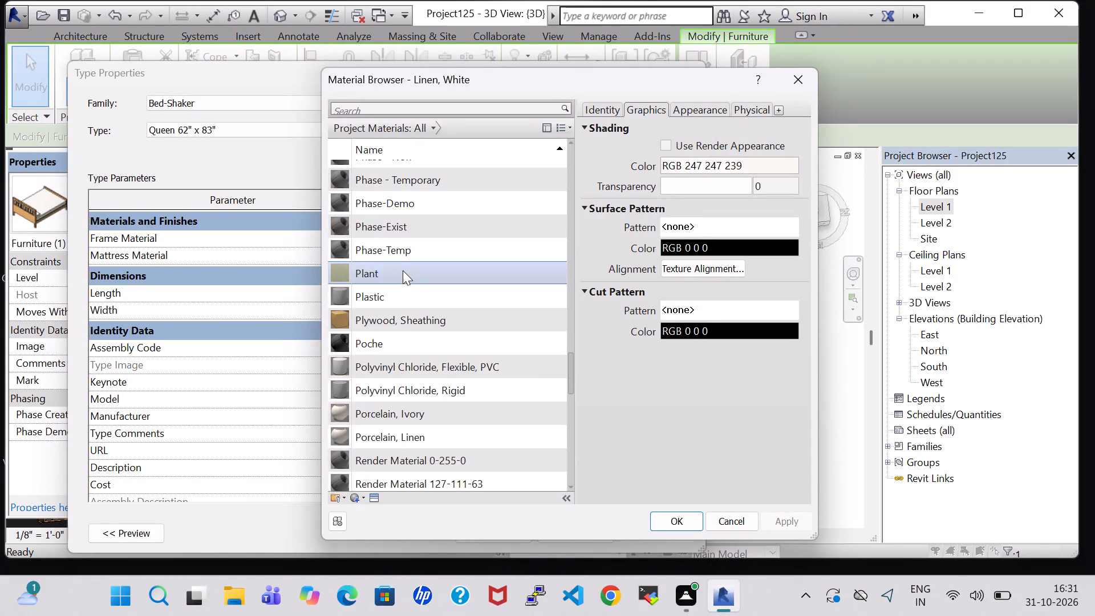
scroll(412, 295, "down", 3)
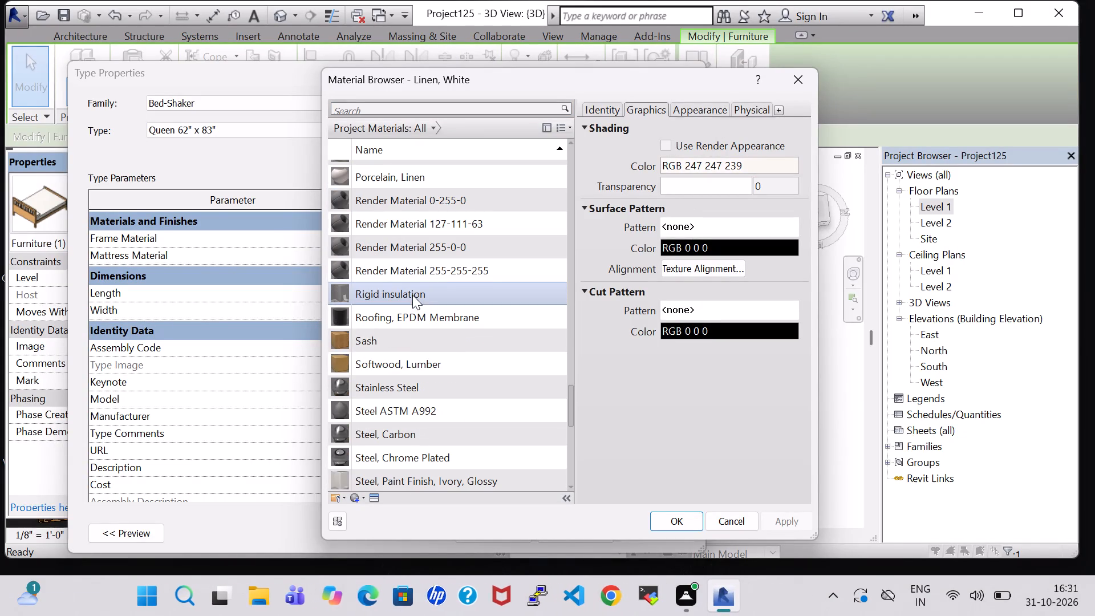
left_click(401, 370)
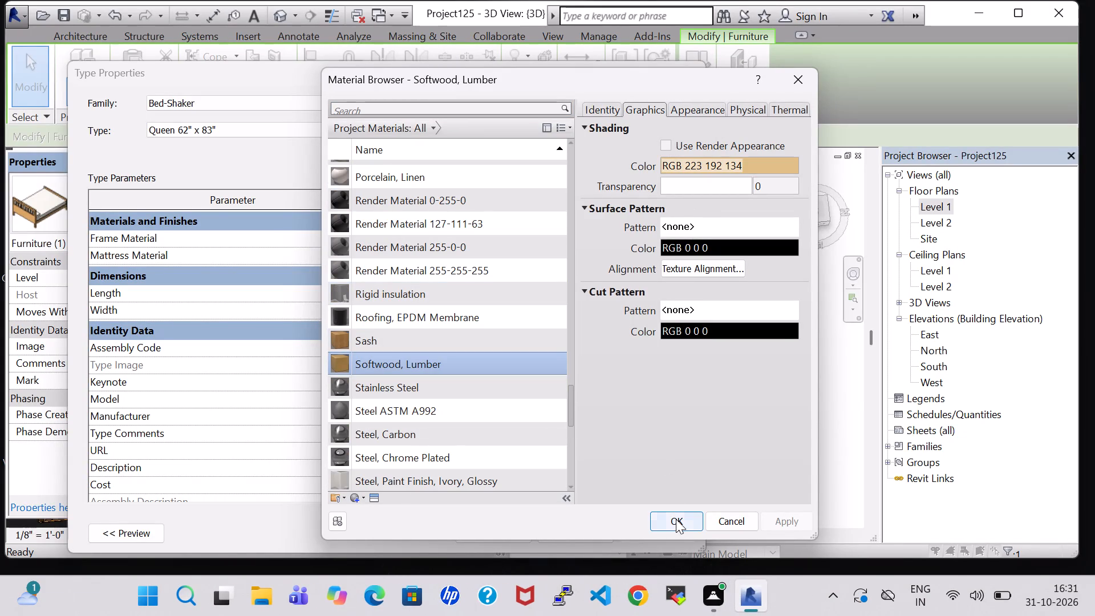
left_click(676, 519)
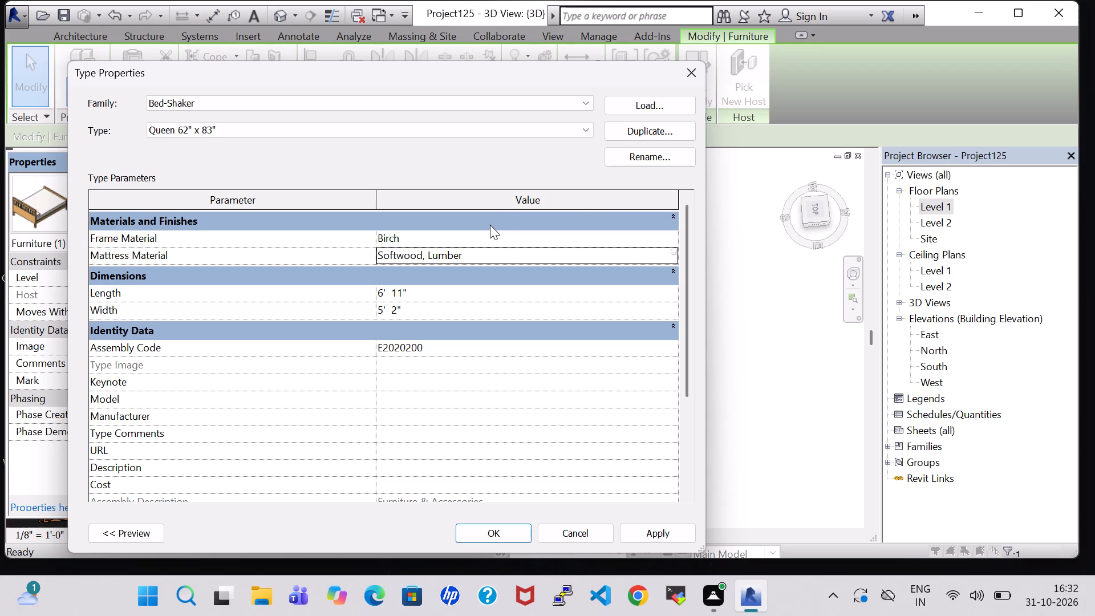
left_click(500, 532)
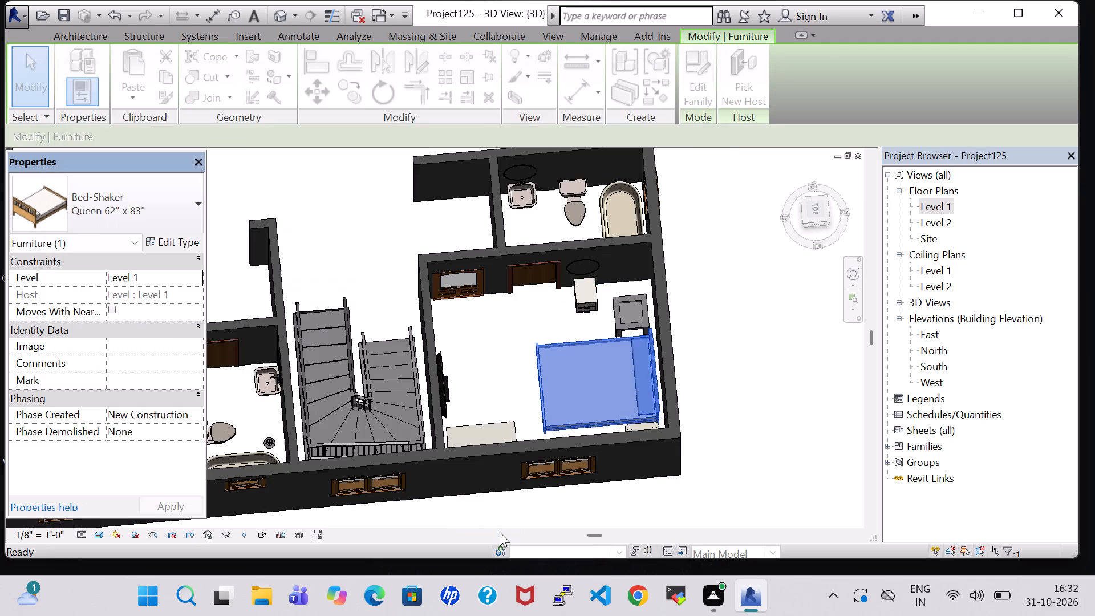
left_click(756, 385)
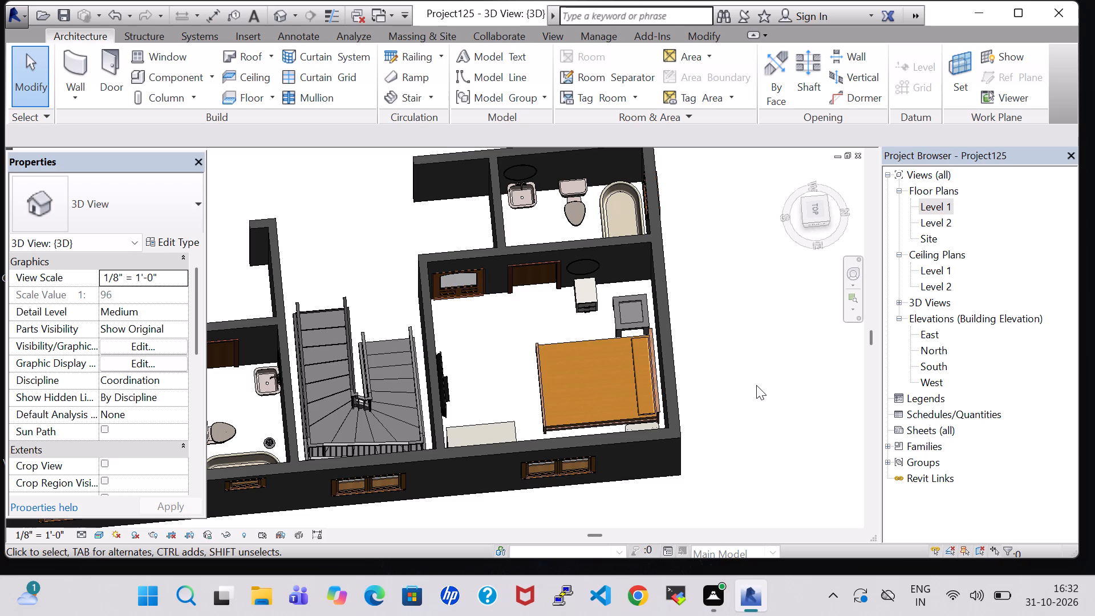
Examine the bedroom, staircase, bathroom and kitchen areas in the 3D view from several angles.
scroll(676, 303, "down", 1)
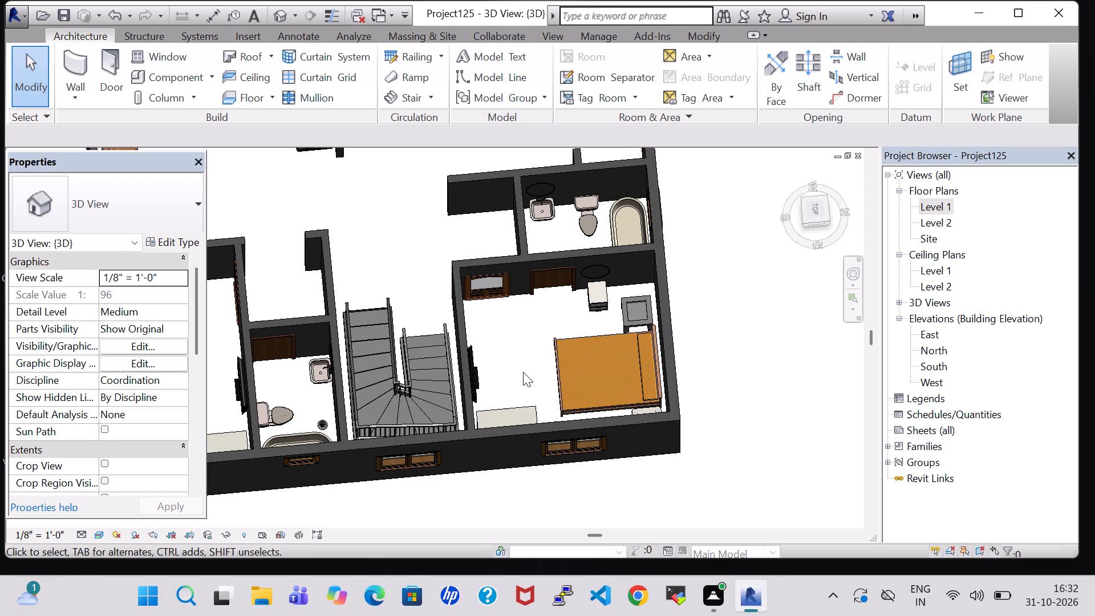
middle_click_drag(521, 359, 544, 447, "shift")
scroll(554, 302, "up", 2)
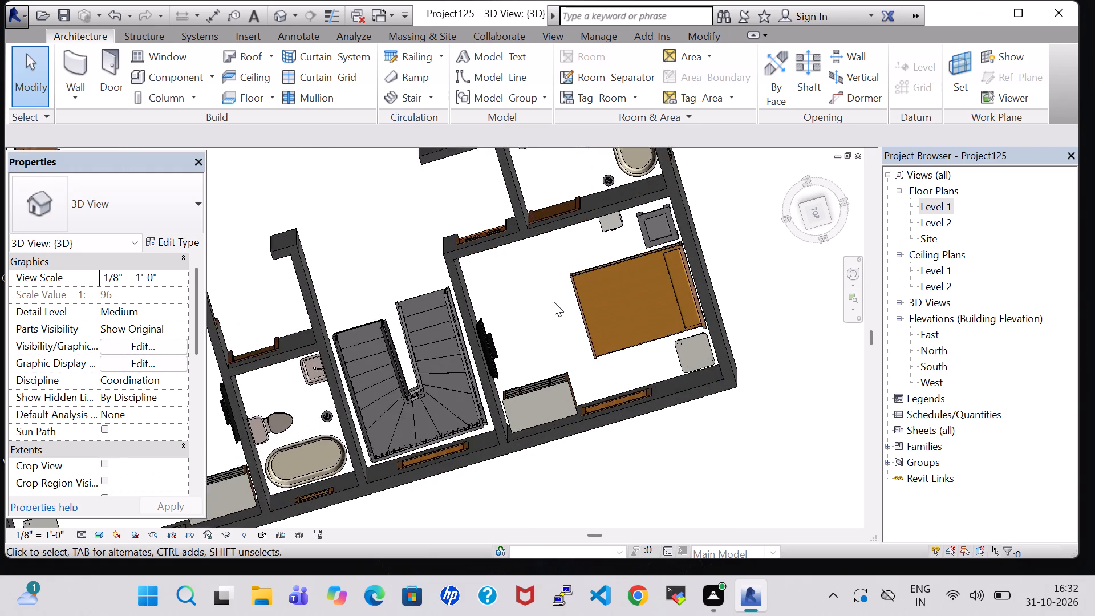
scroll(554, 302, "up", 2)
middle_click_drag(554, 301, 412, 279, "shift")
middle_click_drag(376, 292, 398, 265)
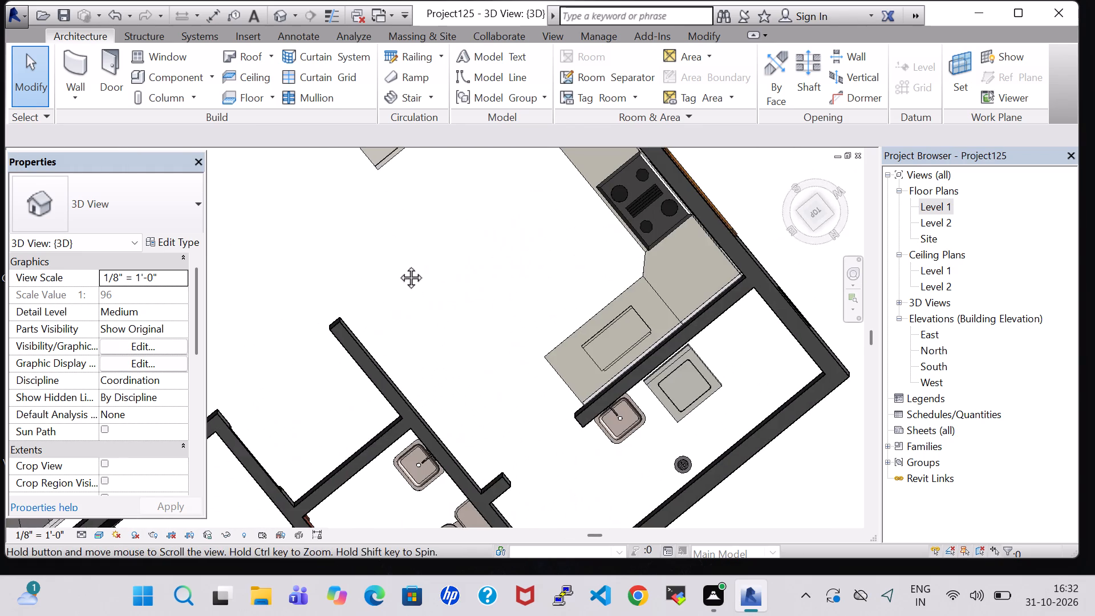
middle_click_drag(398, 265, 524, 163)
scroll(398, 415, "down", 4)
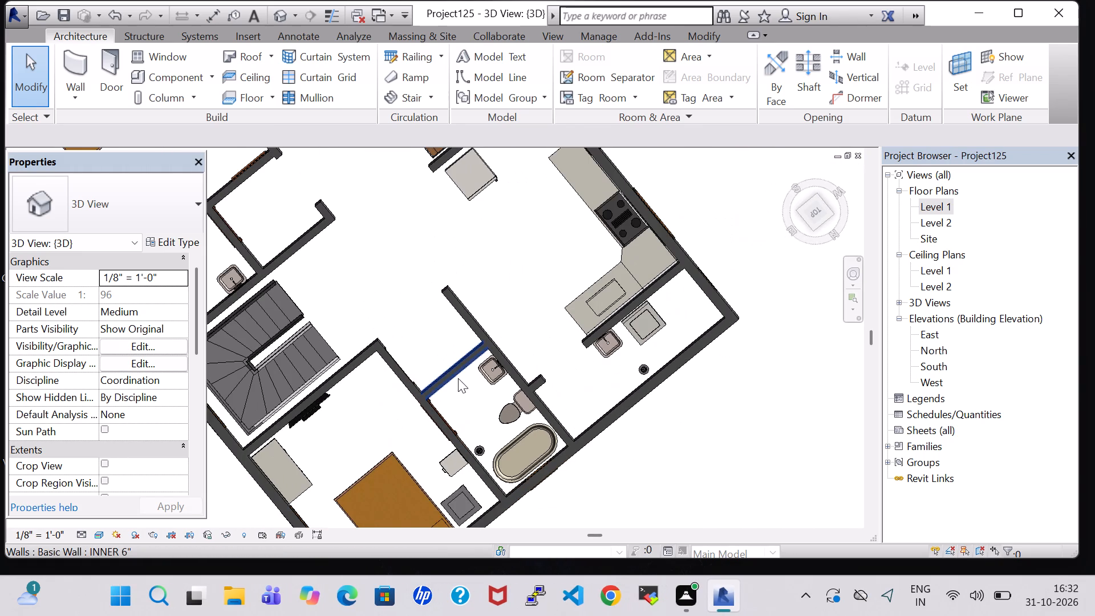
Open the Level 1 floor plan and look over the full room layout.
double_click(935, 208)
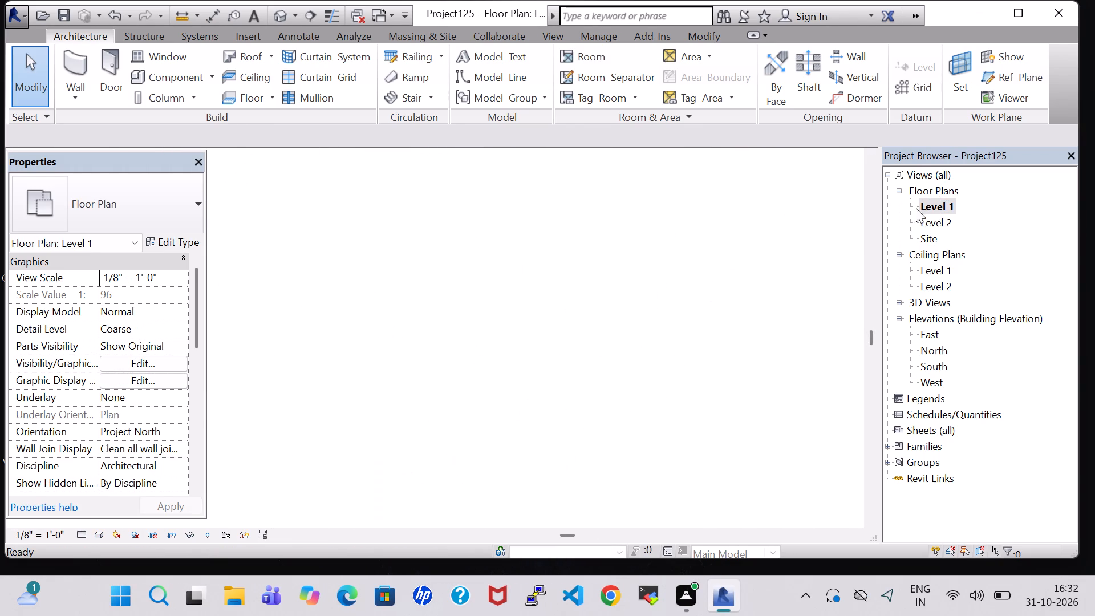
scroll(636, 290, "down", 4)
middle_click_drag(632, 272, 547, 295)
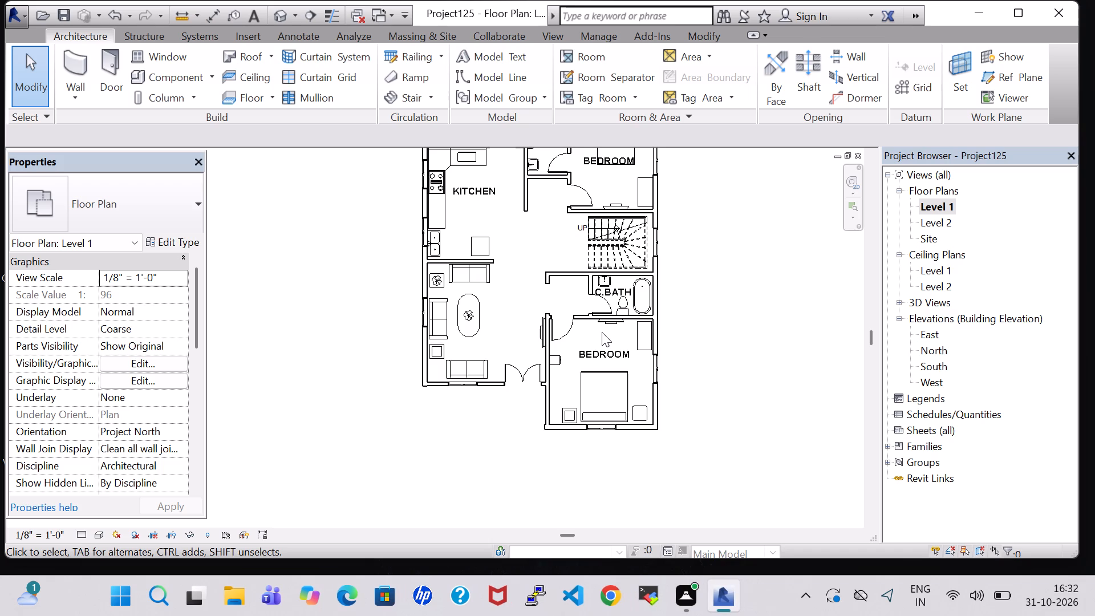
left_click(701, 375)
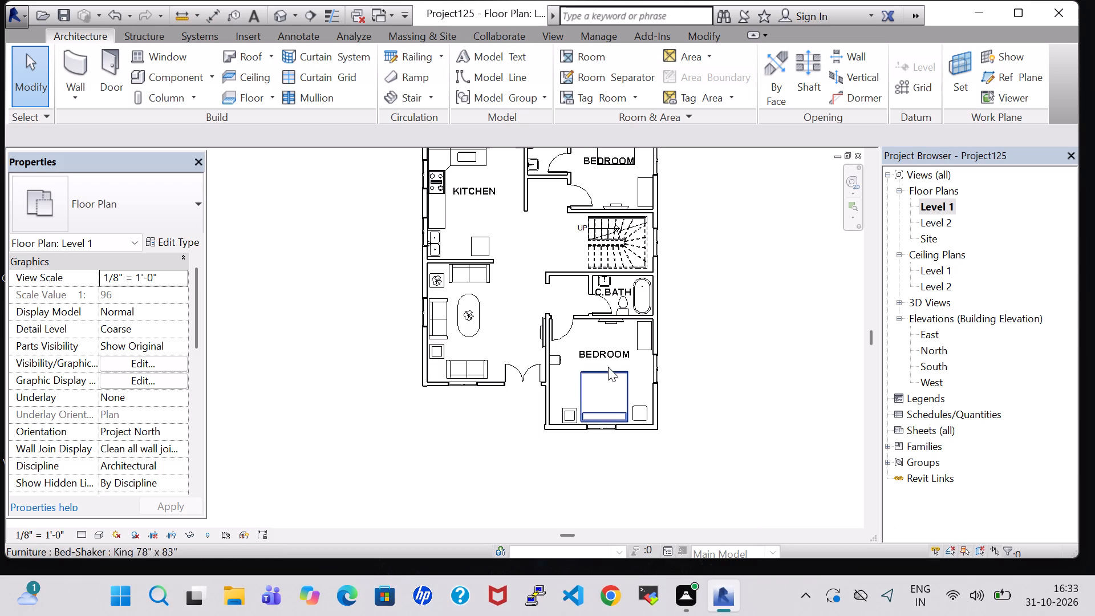
left_click(768, 355)
middle_click_drag(704, 341, 709, 487)
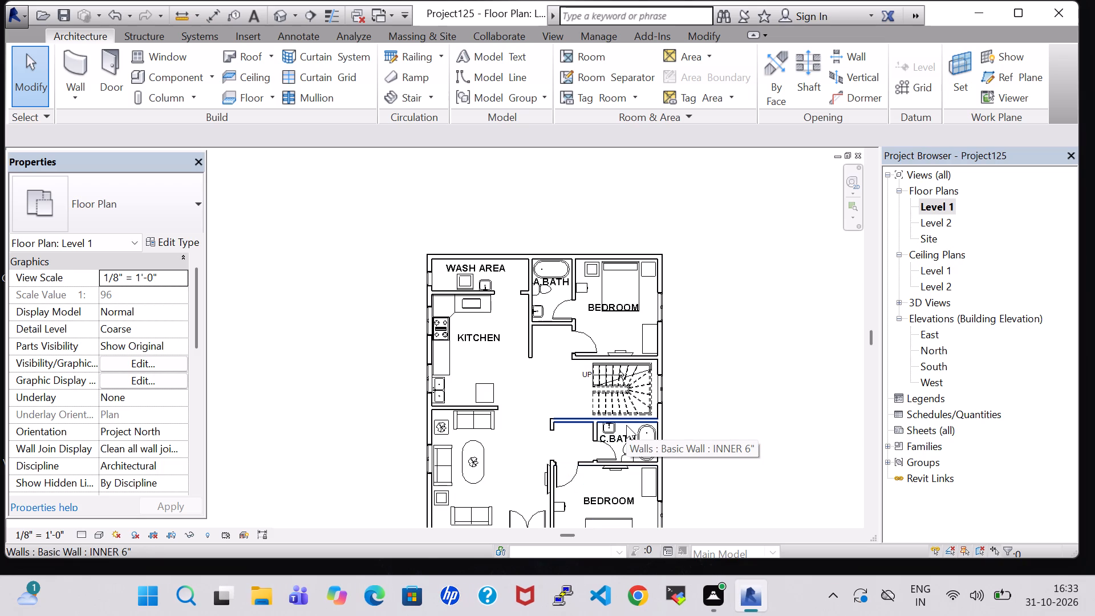
left_click(718, 370)
middle_click_drag(718, 370, 721, 347)
middle_click_drag(722, 309, 721, 289)
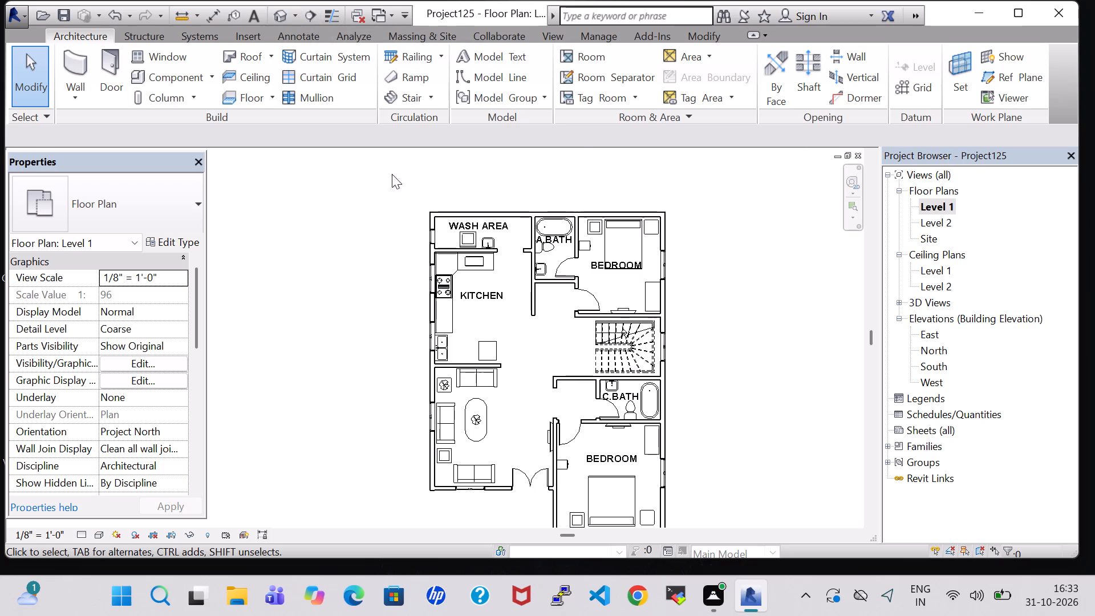
Sketch the north, south and west boundary lines of a Generic - 12" floor around the house, 32'-8" wide, and try to finish it.
left_click(233, 102)
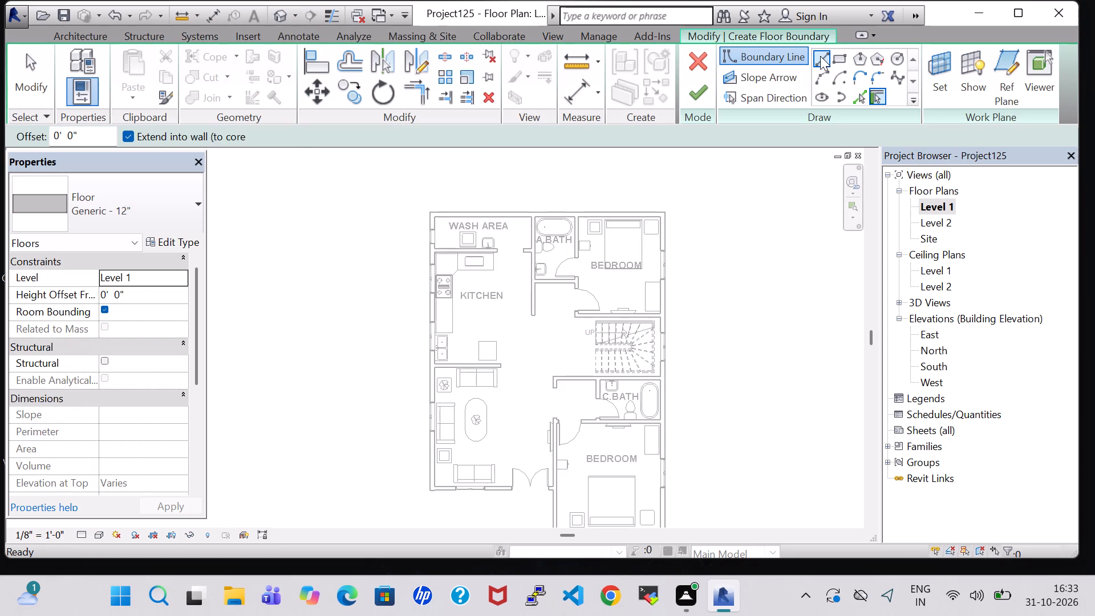
left_click(820, 56)
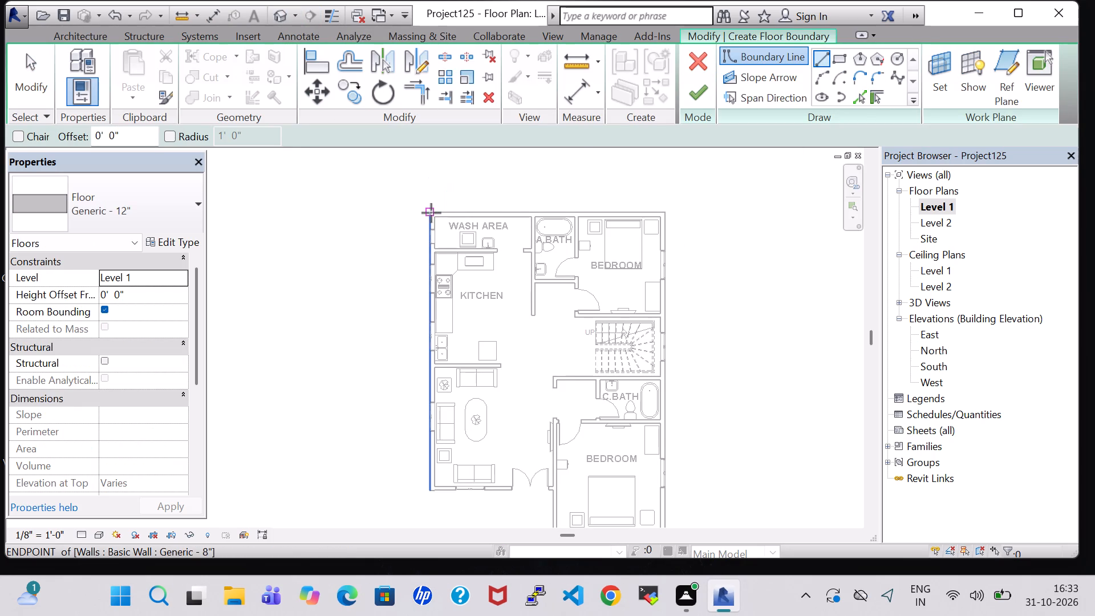
left_click(431, 213)
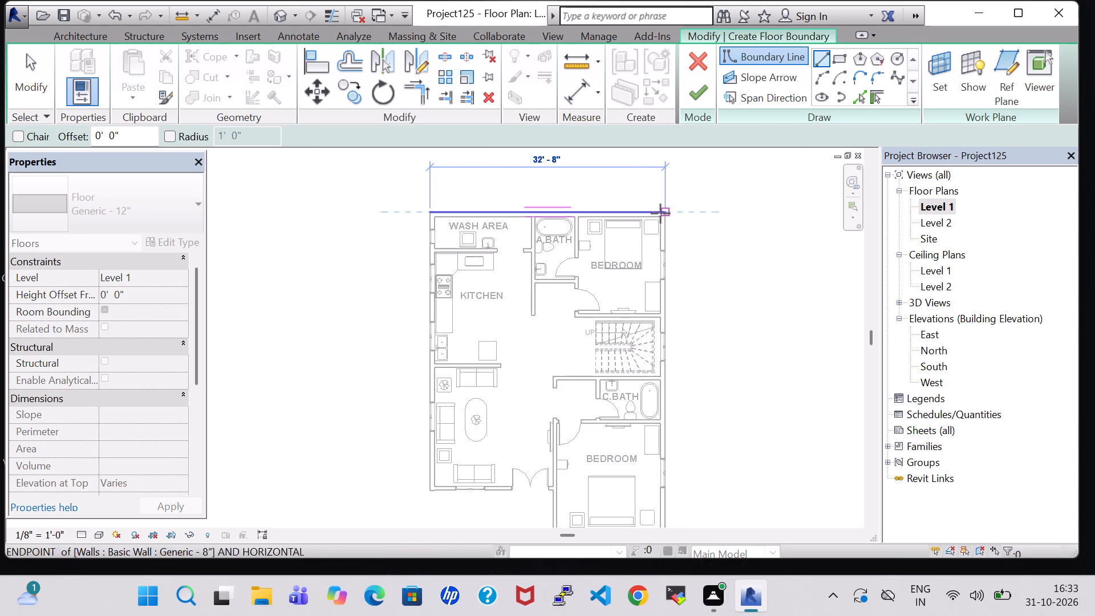
left_click(666, 213)
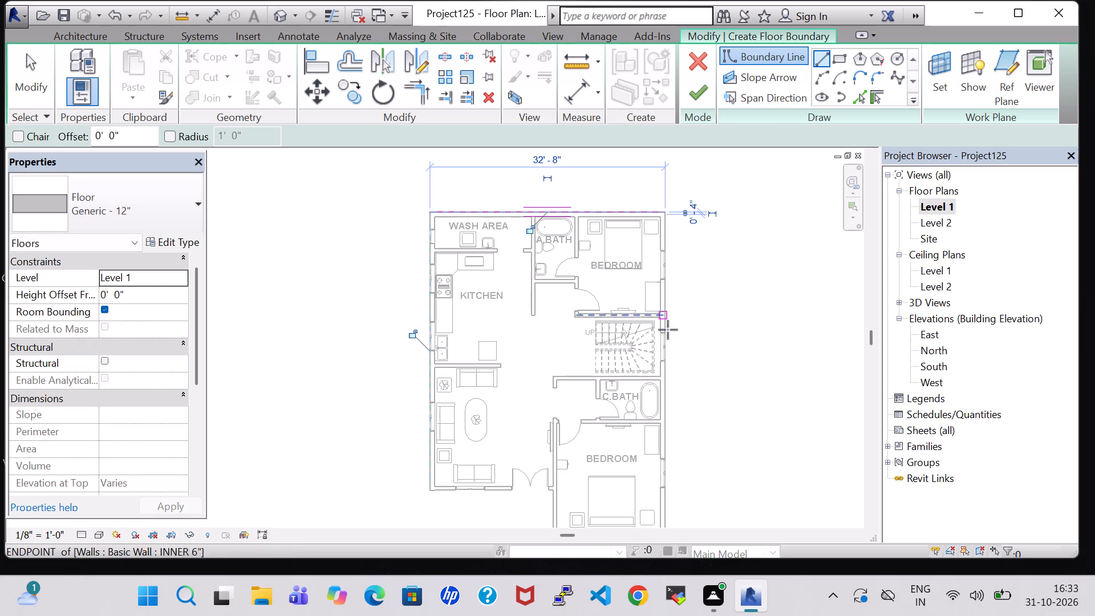
middle_click_drag(672, 421, 651, 309)
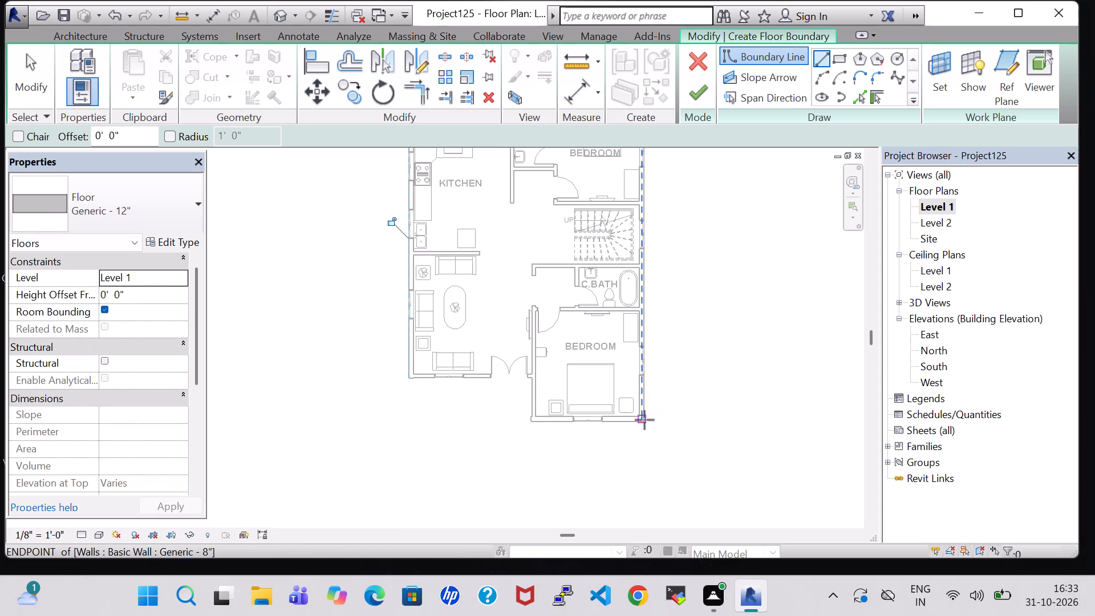
left_click(645, 423)
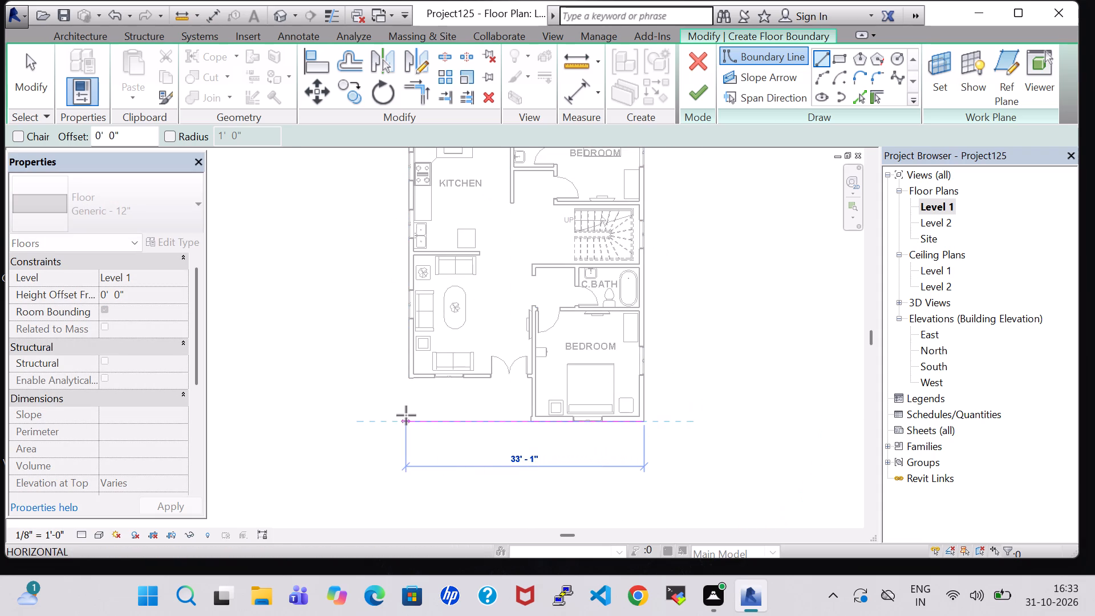
left_click(409, 415)
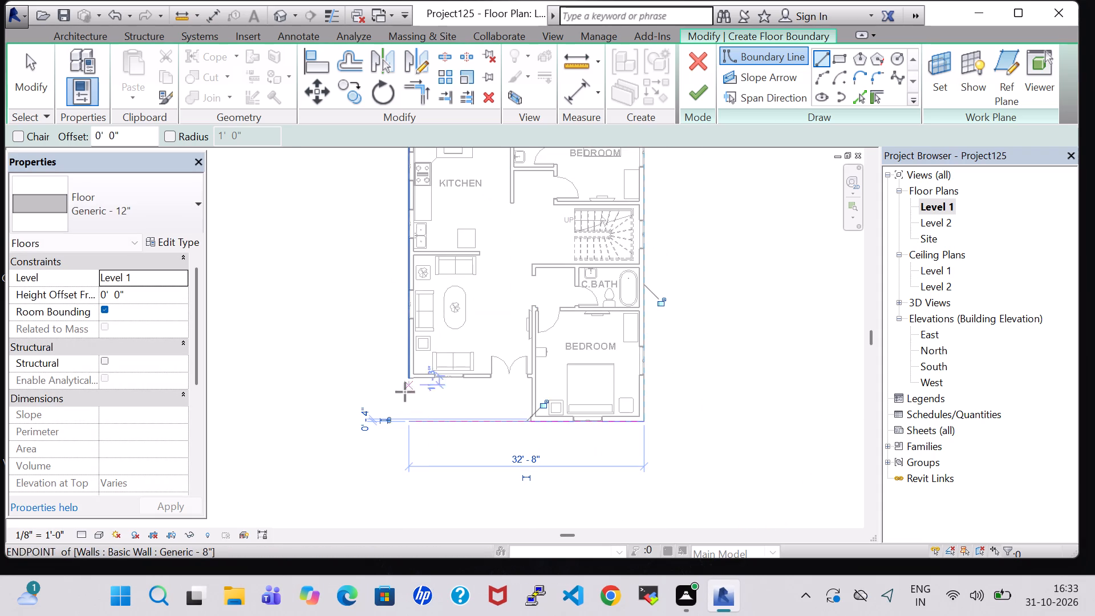
left_click(409, 416)
middle_click_drag(411, 311, 420, 426)
left_click(418, 213)
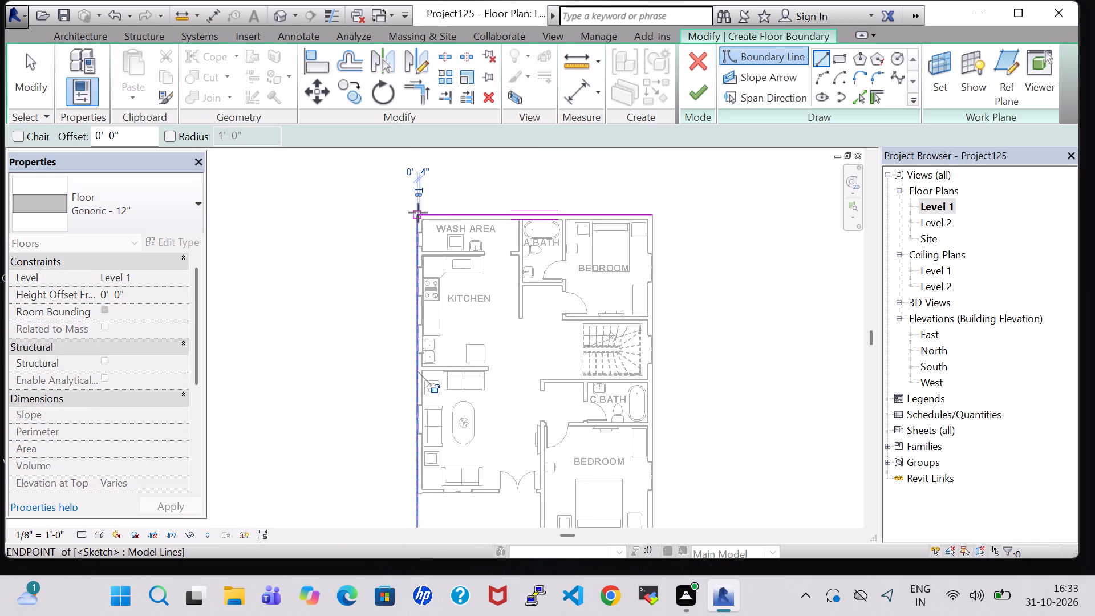
left_click(701, 85)
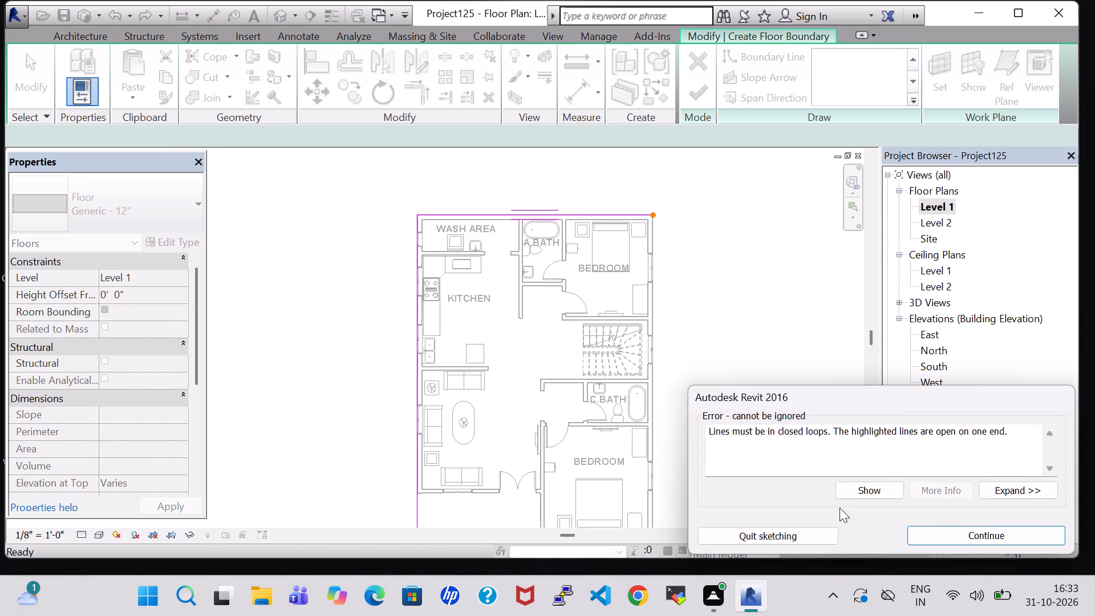
left_click(948, 536)
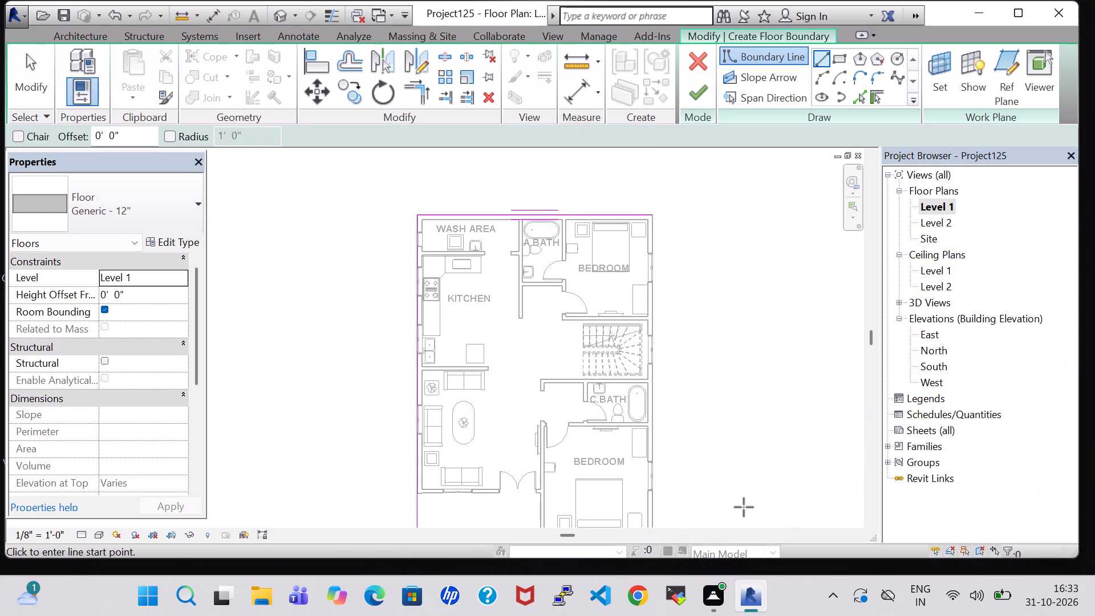
Close the floor boundary with a line along the east exterior wall and finish the Level 1 floor.
middle_click_drag(744, 507, 724, 370)
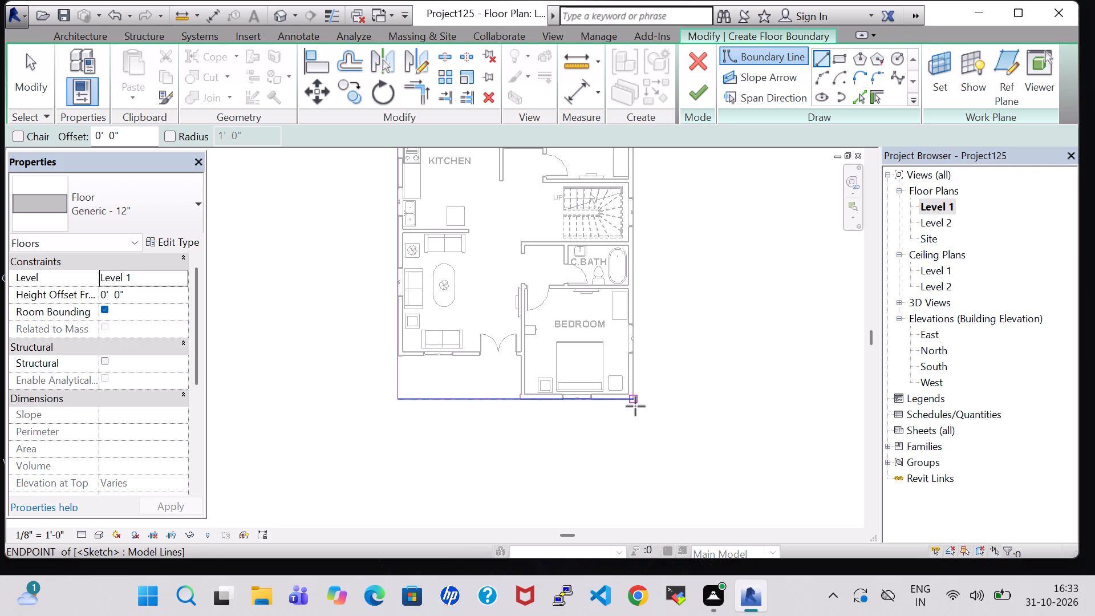
left_click(633, 399)
middle_click_drag(639, 216, 642, 330)
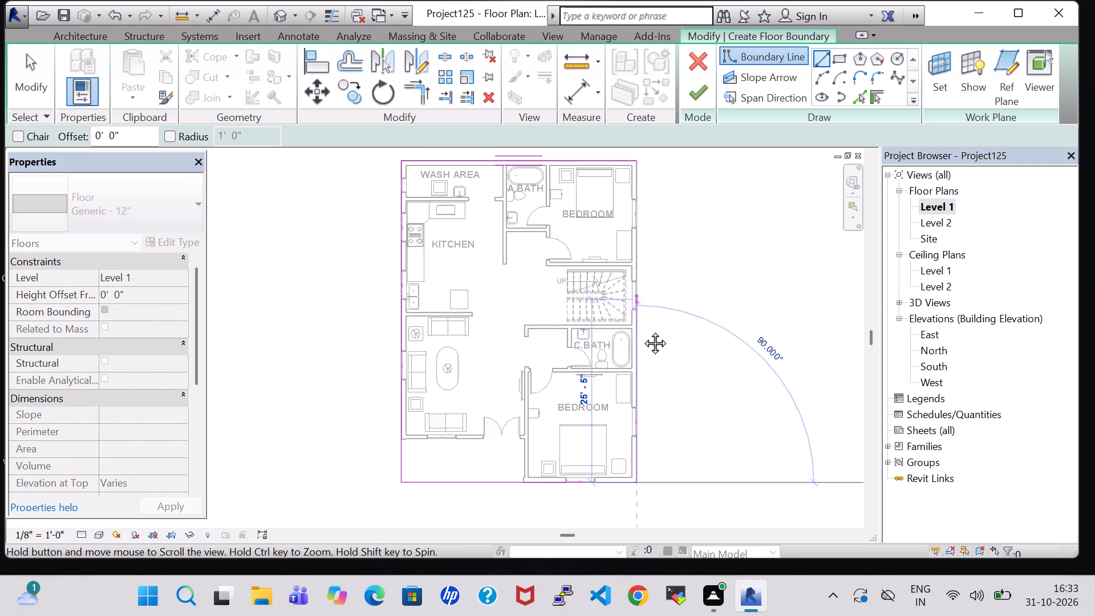
middle_click_drag(642, 330, 645, 488)
left_click(638, 353)
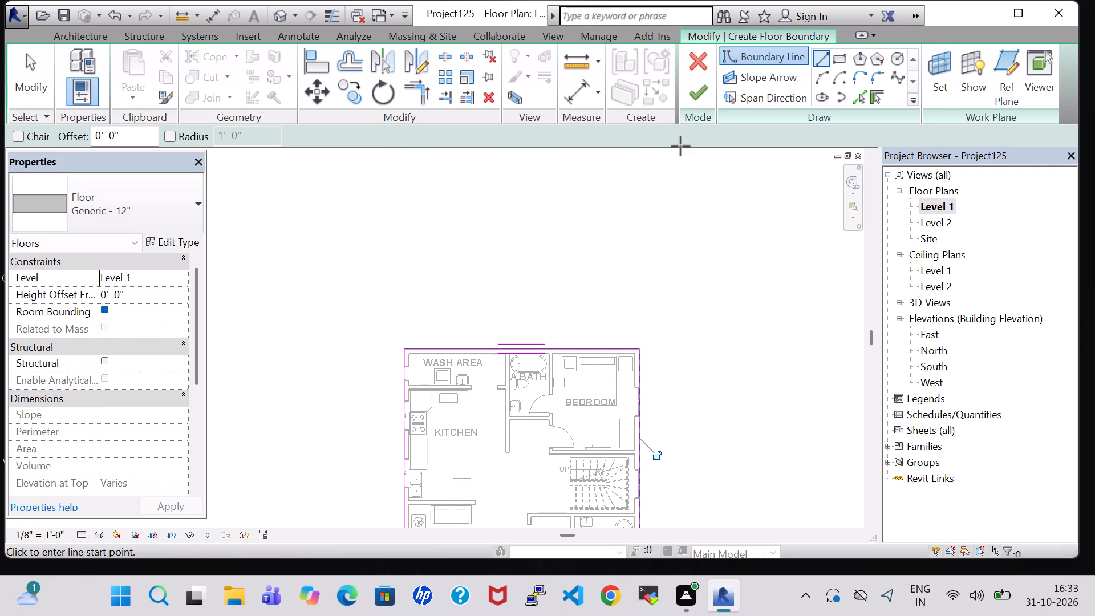
left_click(686, 99)
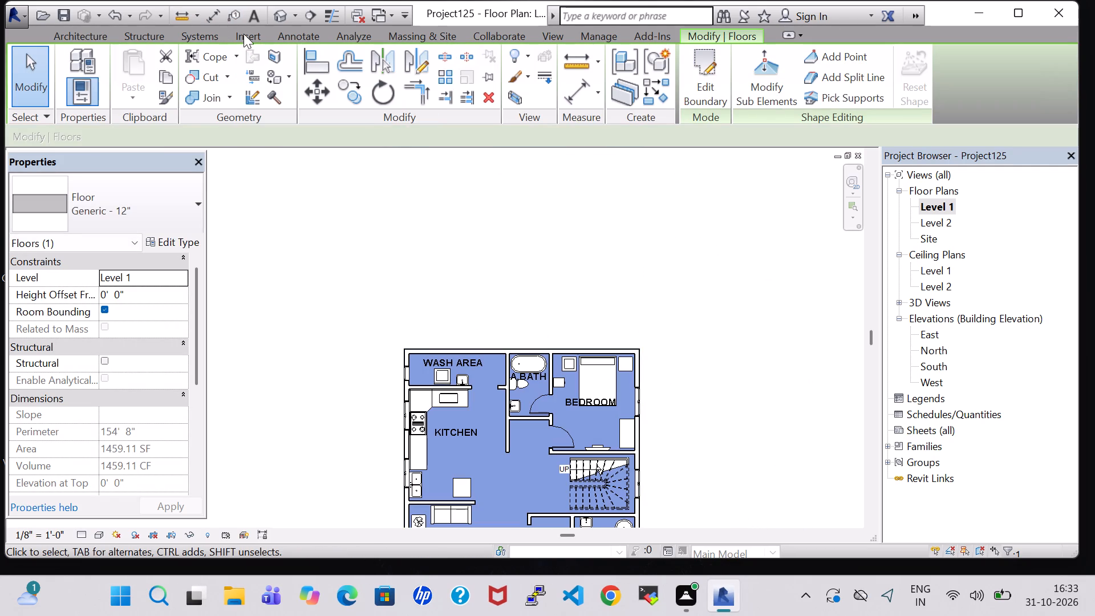
Open the 3D view and inspect the house with its new floor slab from the outside, ending at the front.
left_click(280, 17)
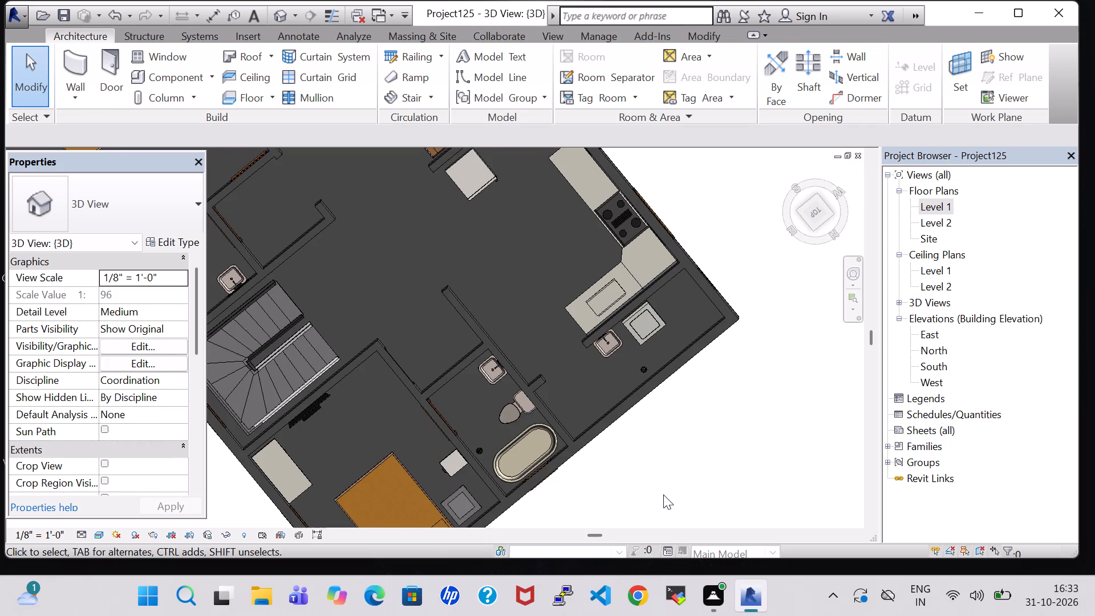
middle_click_drag(663, 495, 477, 313, "shift")
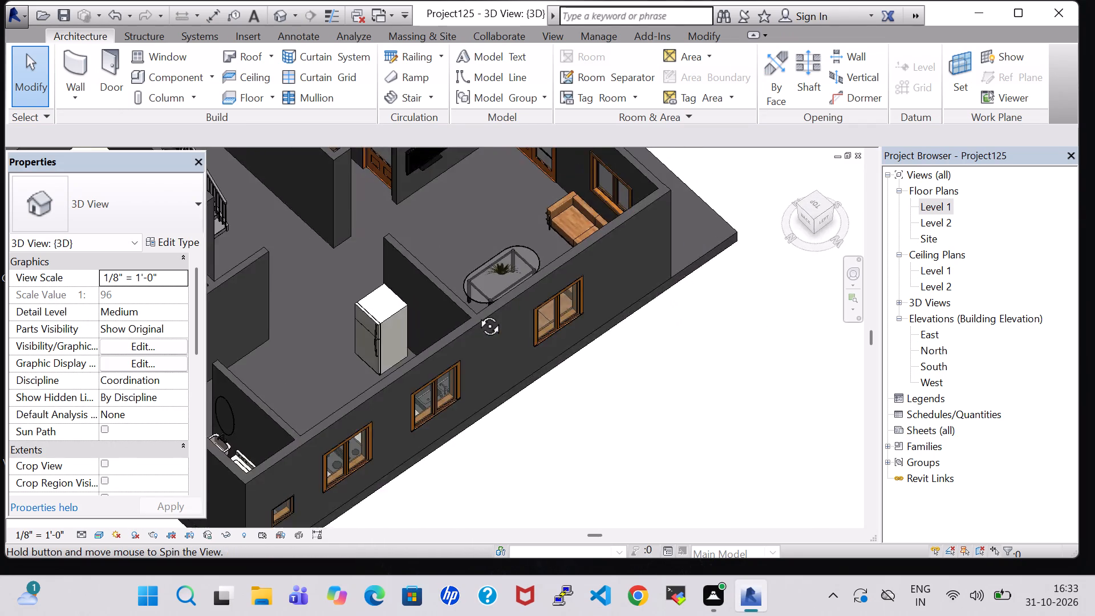
middle_click_drag(477, 313, 291, 323, "shift")
middle_click_drag(676, 465, 601, 381)
middle_click_drag(601, 381, 622, 386)
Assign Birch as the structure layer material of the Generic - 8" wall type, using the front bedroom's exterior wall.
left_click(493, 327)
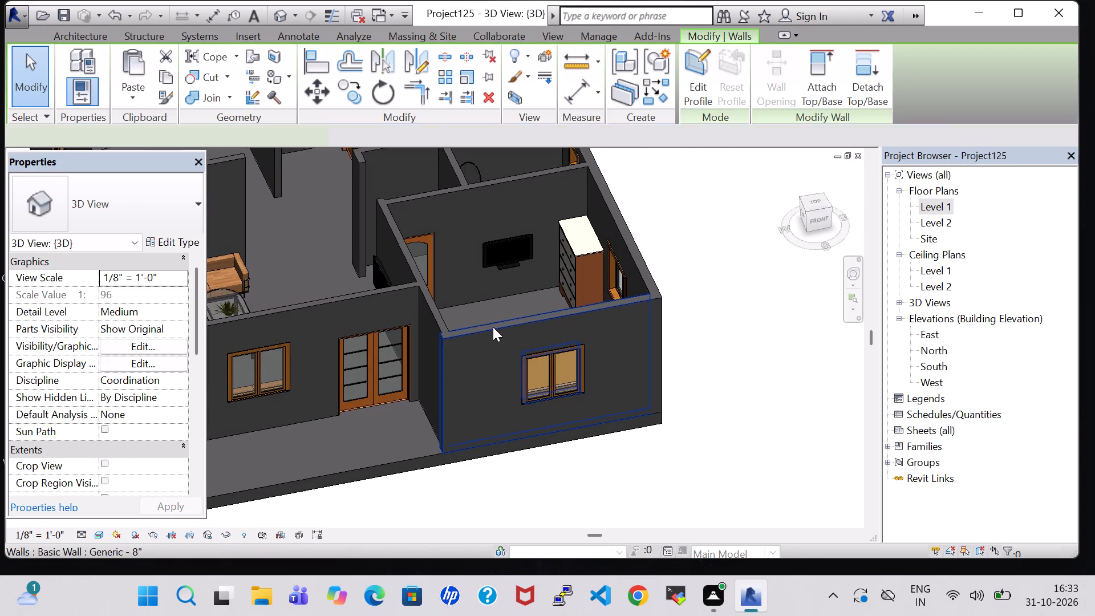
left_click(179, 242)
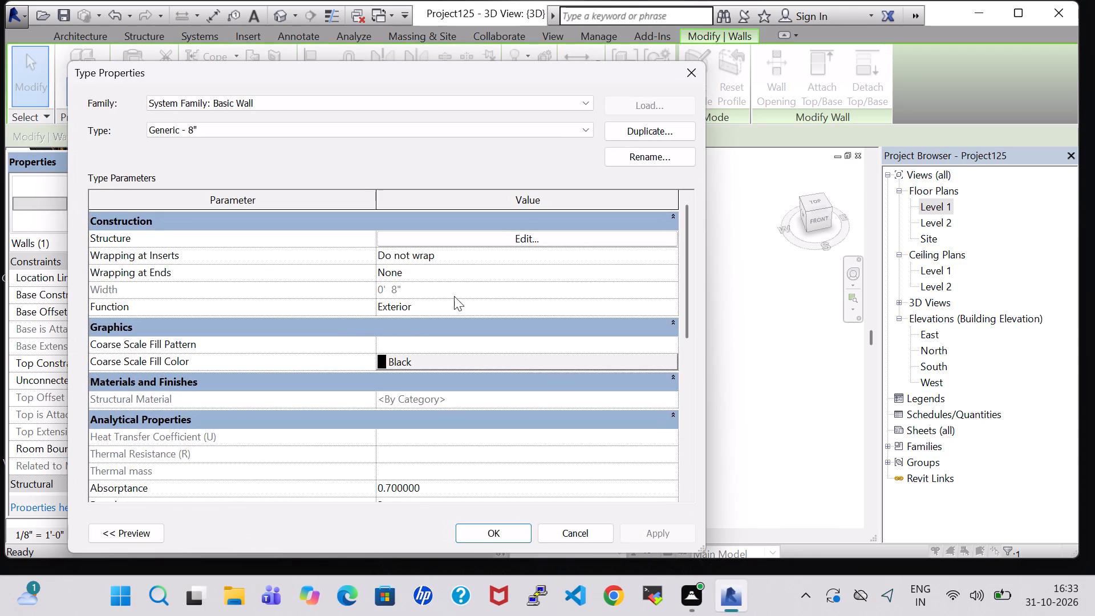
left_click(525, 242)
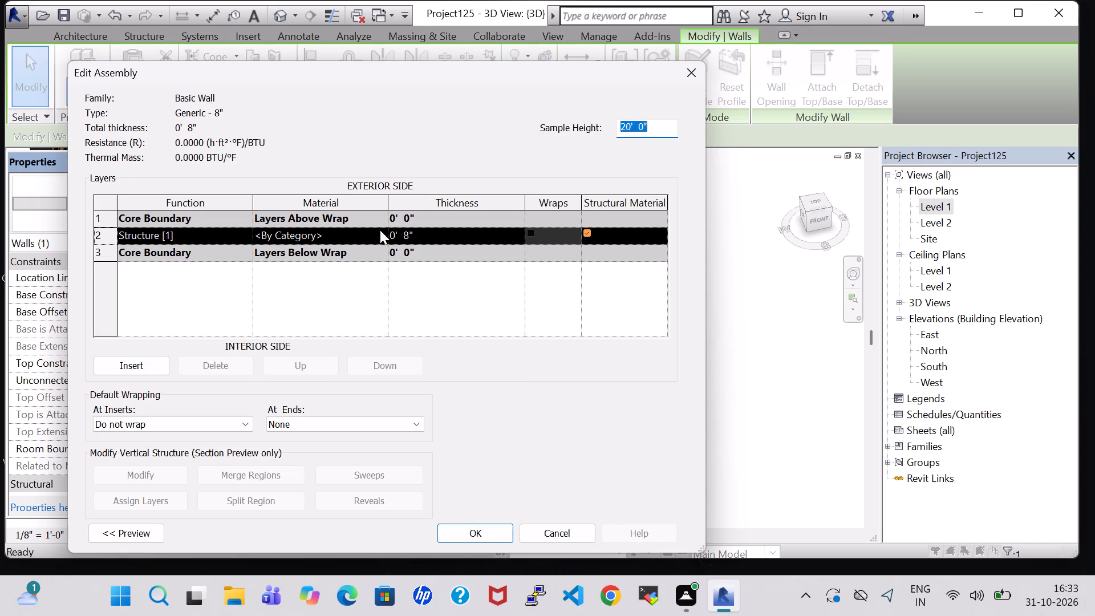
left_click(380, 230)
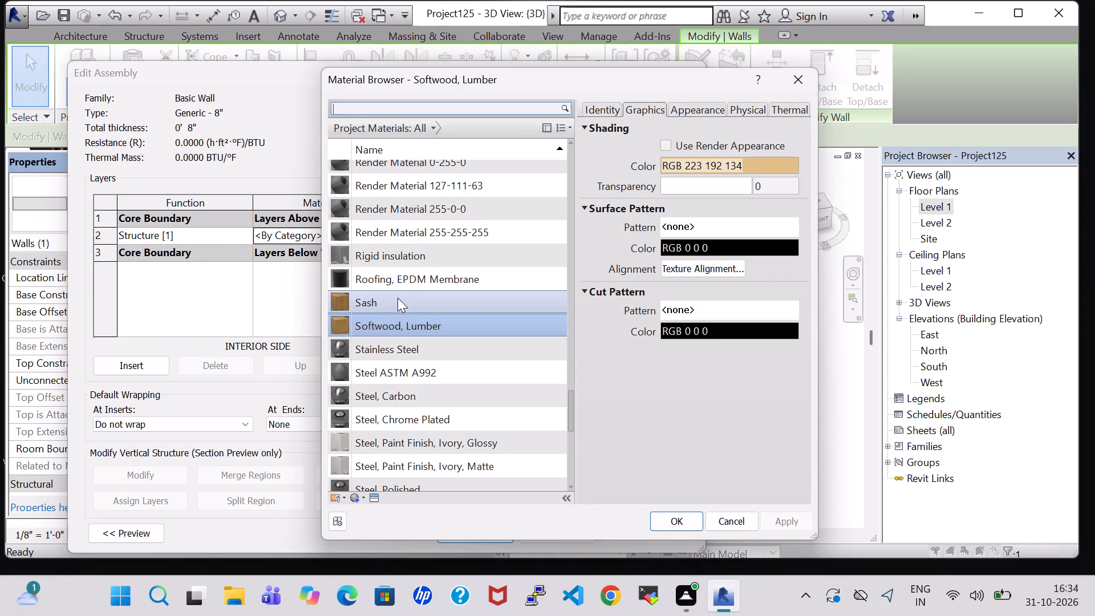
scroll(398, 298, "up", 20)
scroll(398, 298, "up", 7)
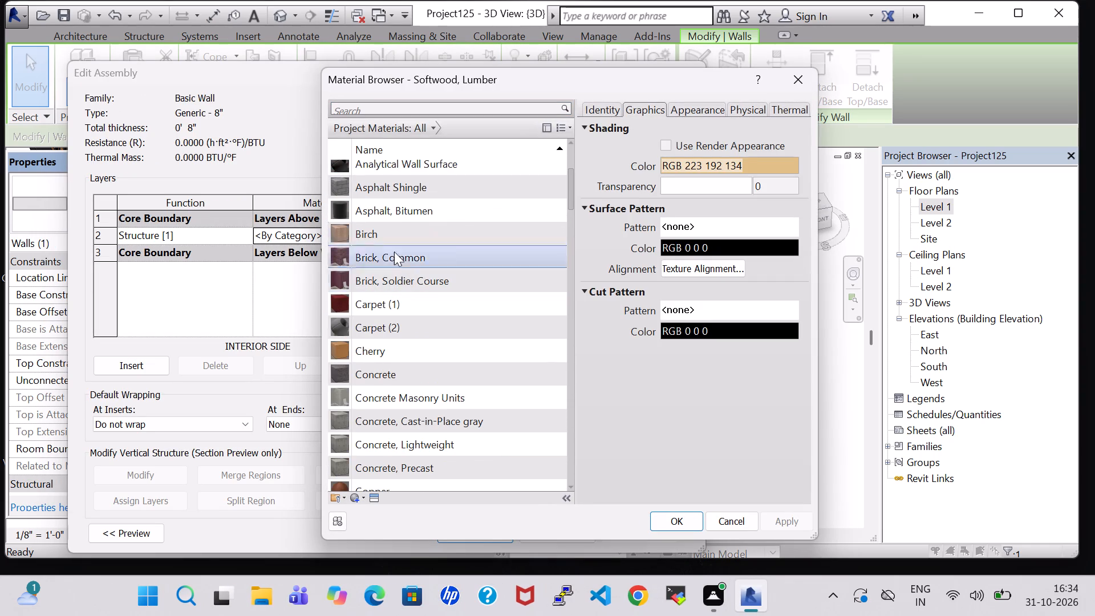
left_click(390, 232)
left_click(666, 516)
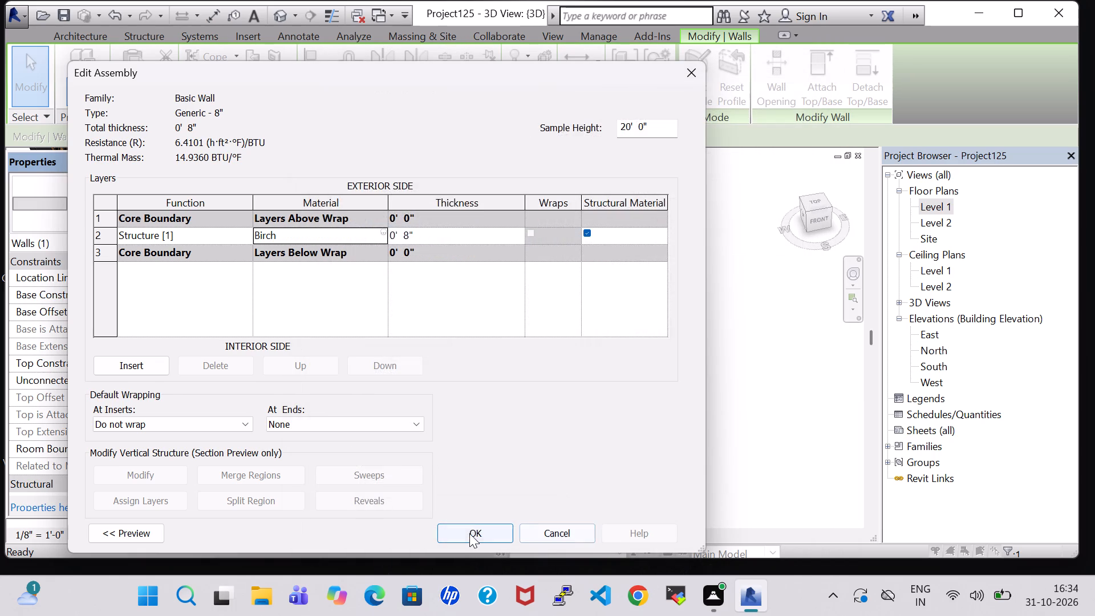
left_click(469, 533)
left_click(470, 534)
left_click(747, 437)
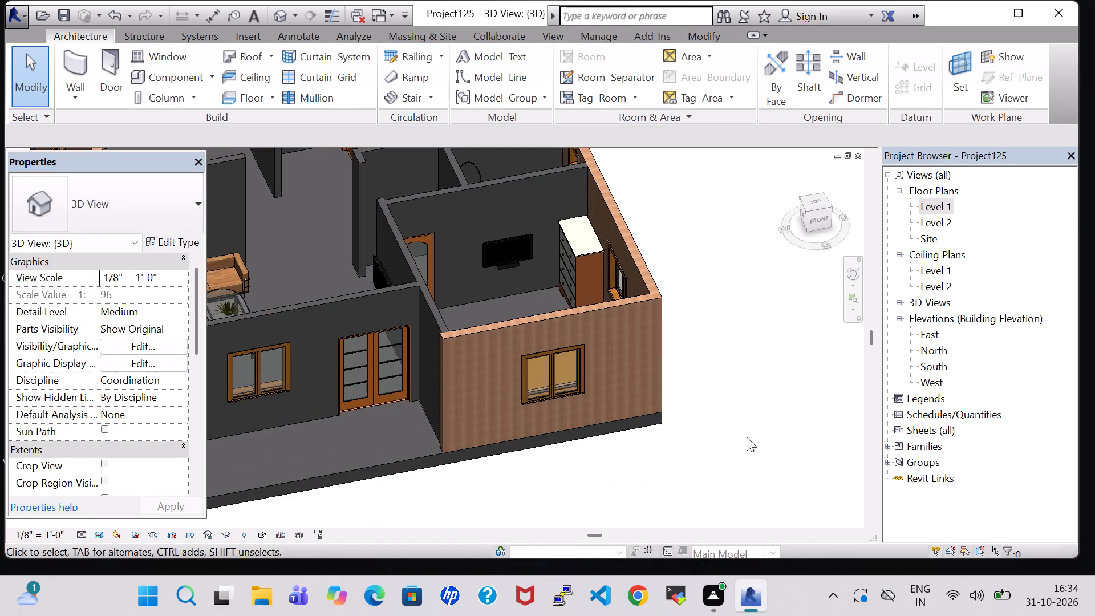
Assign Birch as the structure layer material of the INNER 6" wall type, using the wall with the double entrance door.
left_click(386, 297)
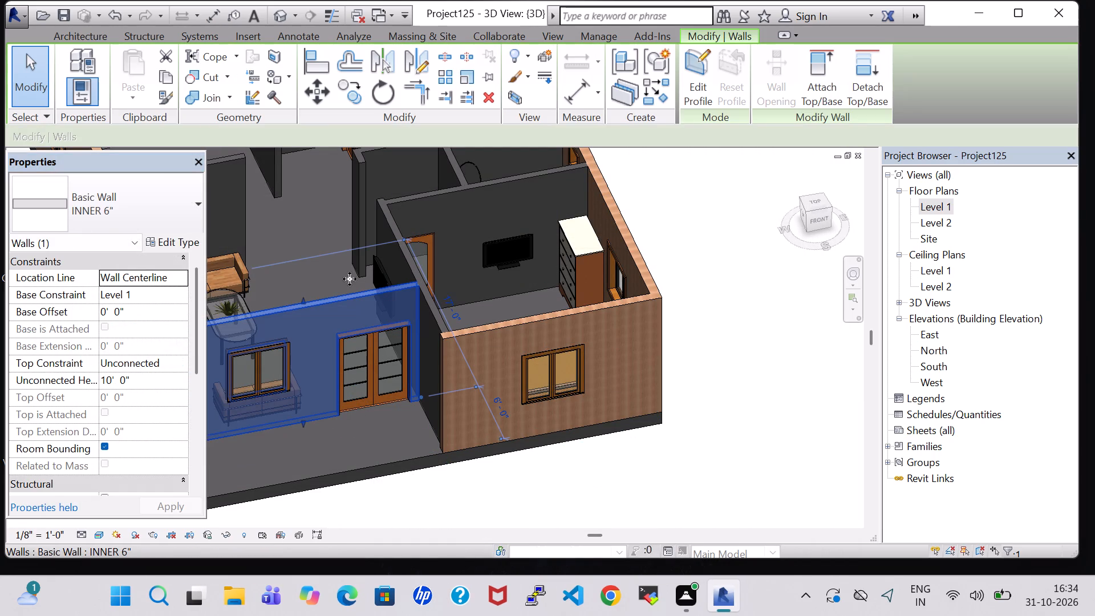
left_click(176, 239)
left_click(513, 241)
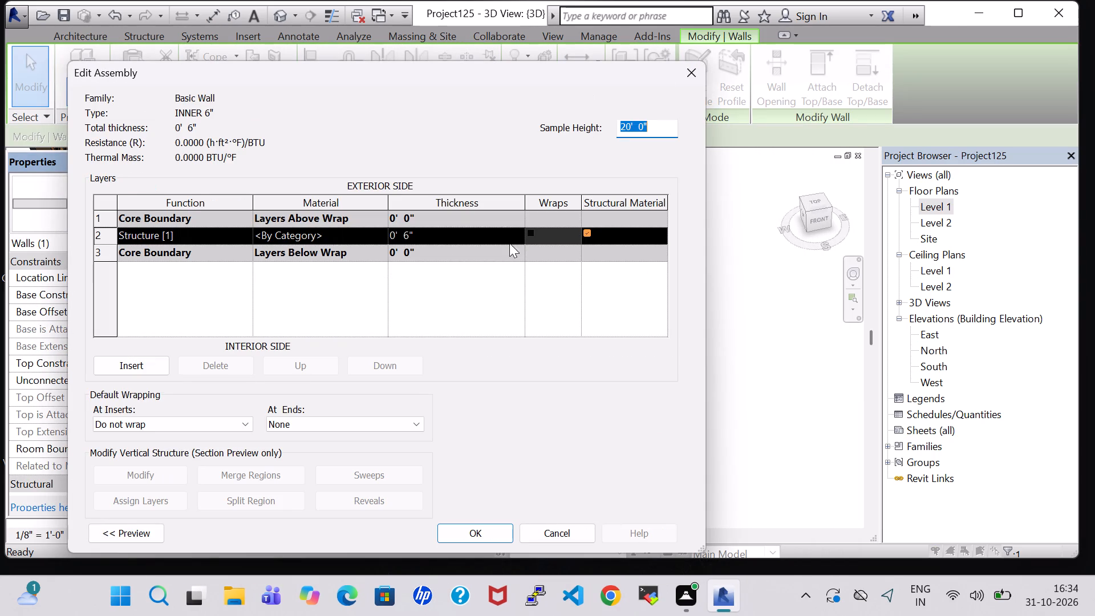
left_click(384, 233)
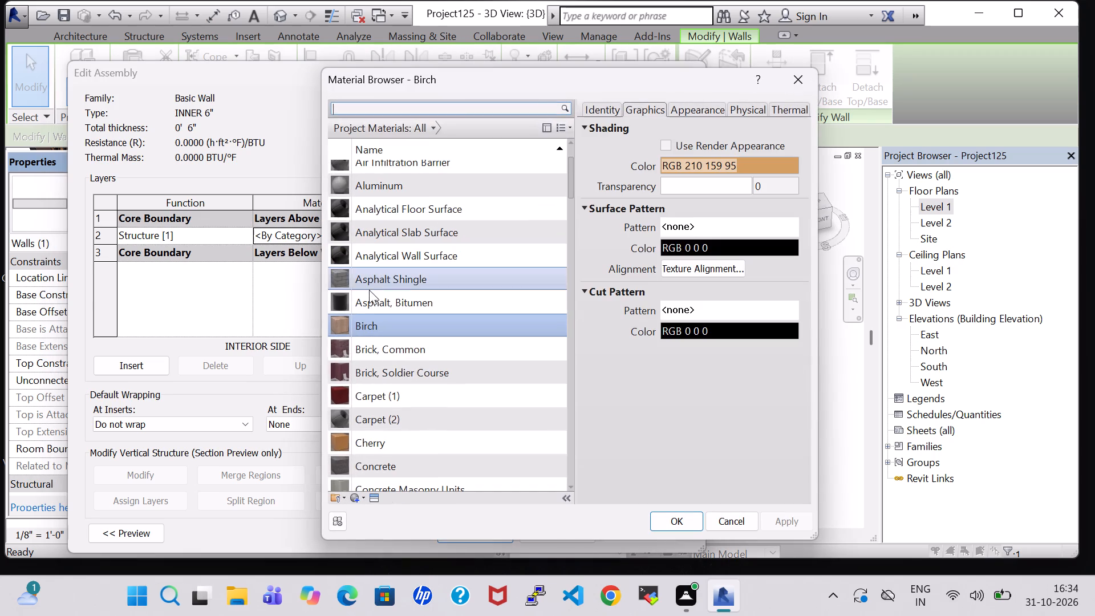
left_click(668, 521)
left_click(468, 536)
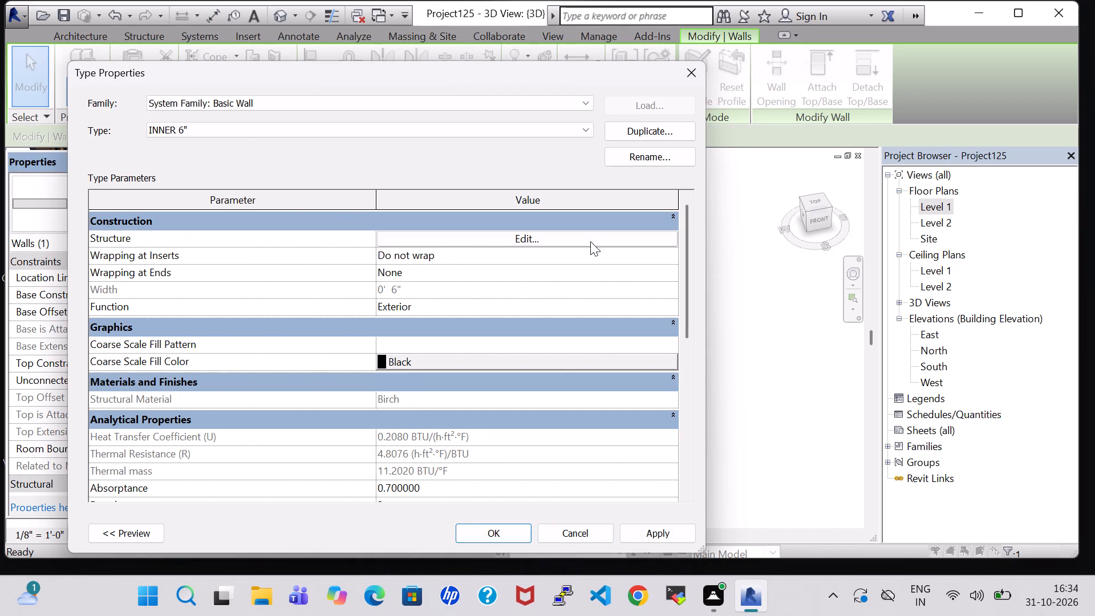
Set the structure layer material of the INNER 6" wall type to Brick, Common and apply it to the model.
left_click(512, 238)
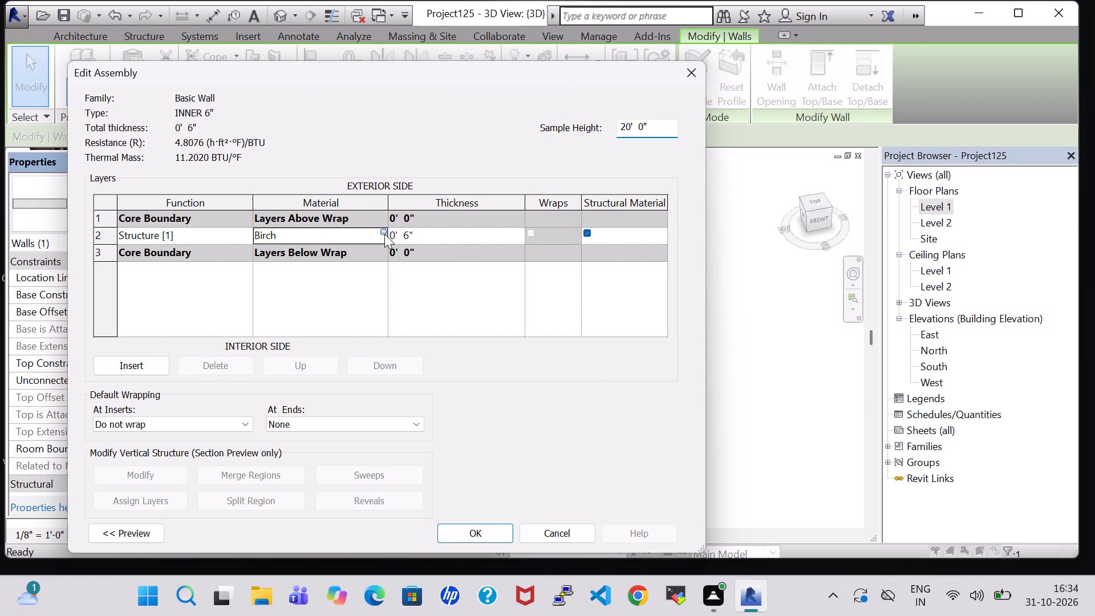
left_click(384, 234)
left_click(411, 350)
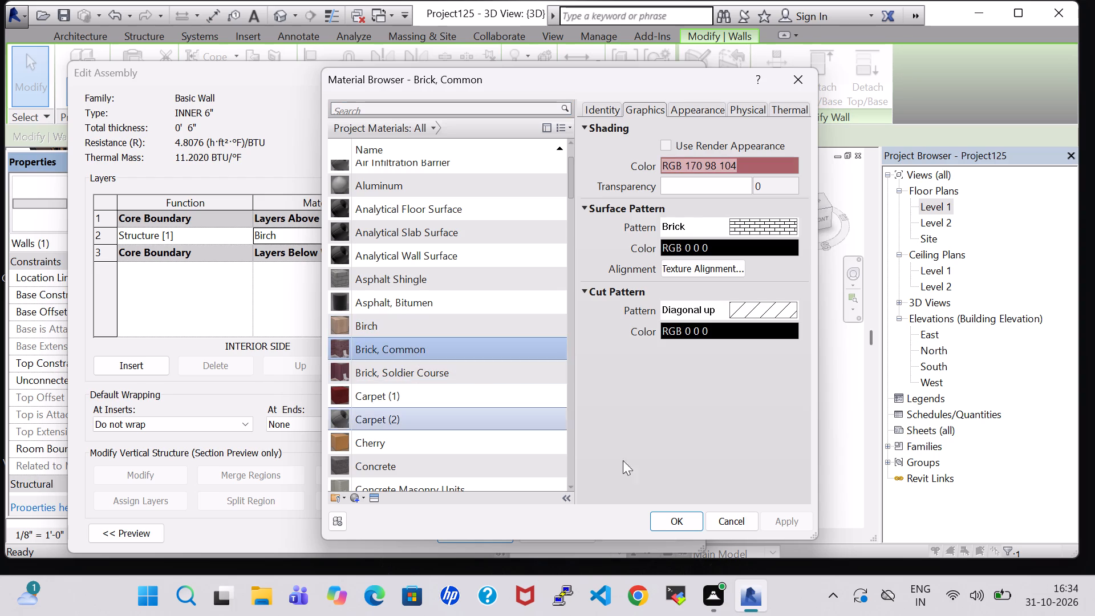
left_click(684, 517)
left_click(482, 531)
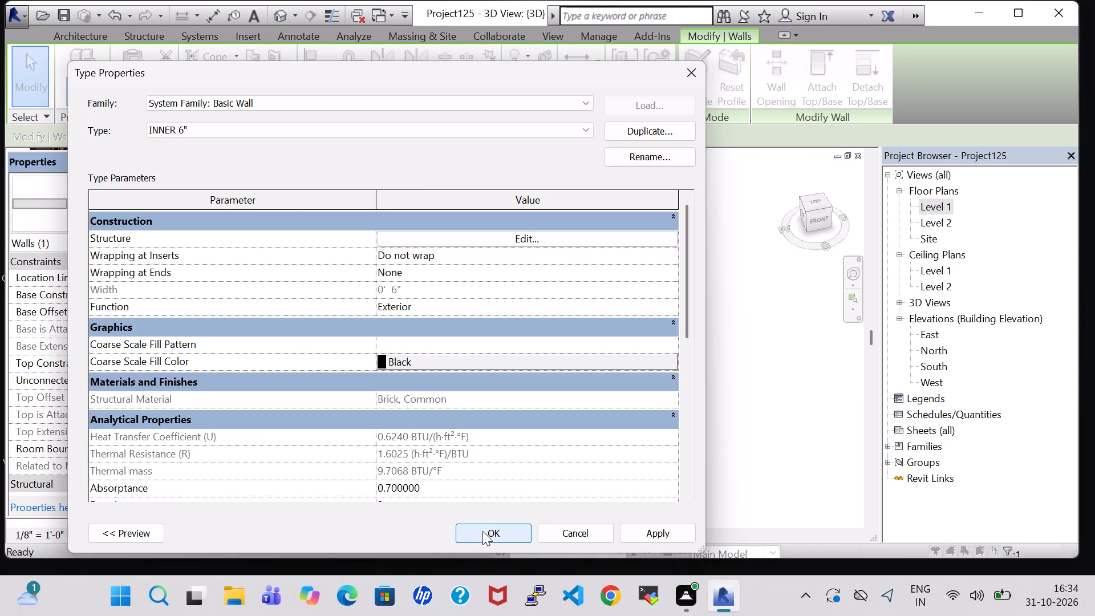
left_click(482, 531)
left_click(714, 428)
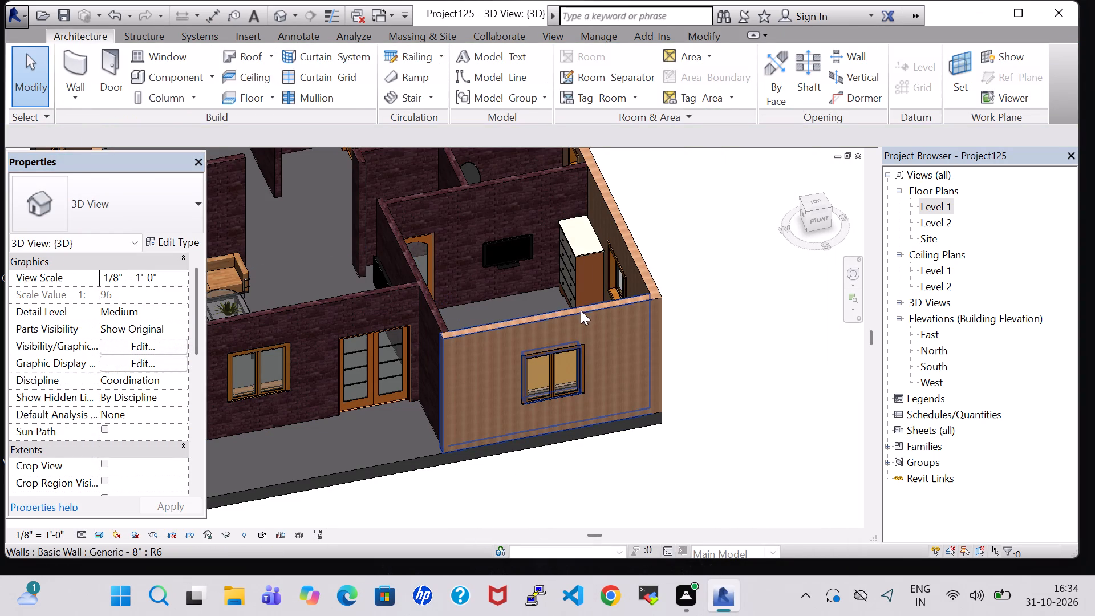
Set the structure layer material of the Generic - 8" exterior wall type to Brick, Common and apply it.
left_click(581, 310)
left_click(172, 234)
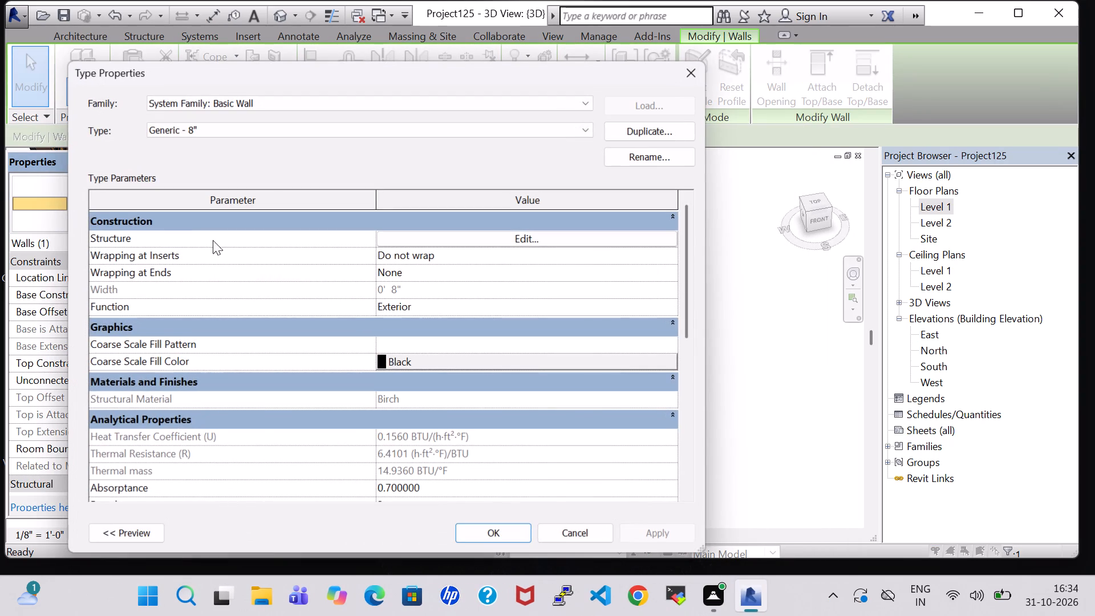
left_click(522, 232)
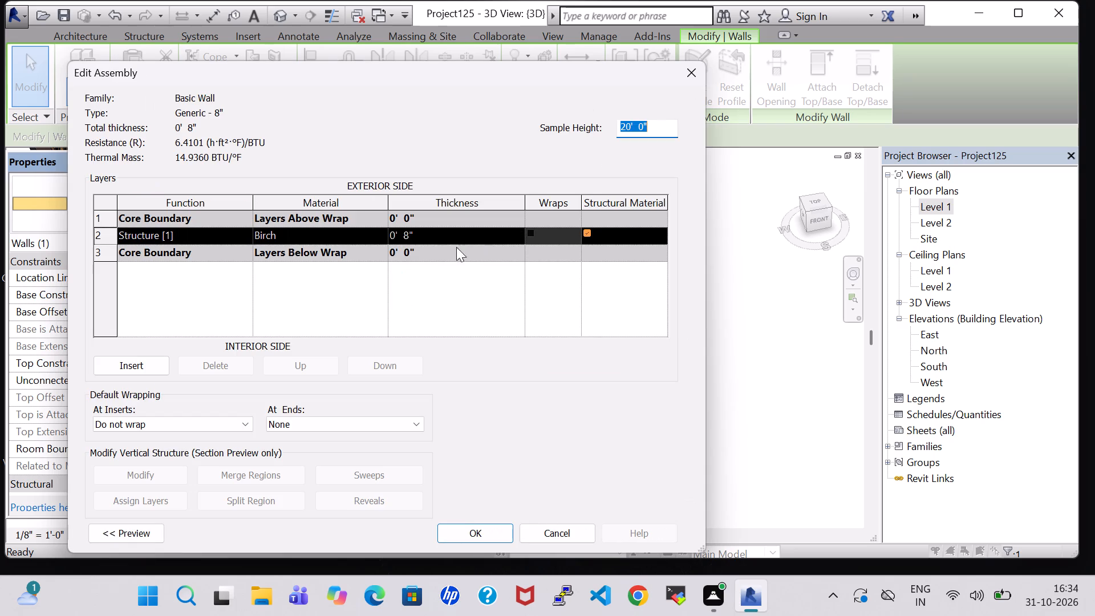
left_click(384, 228)
left_click(383, 236)
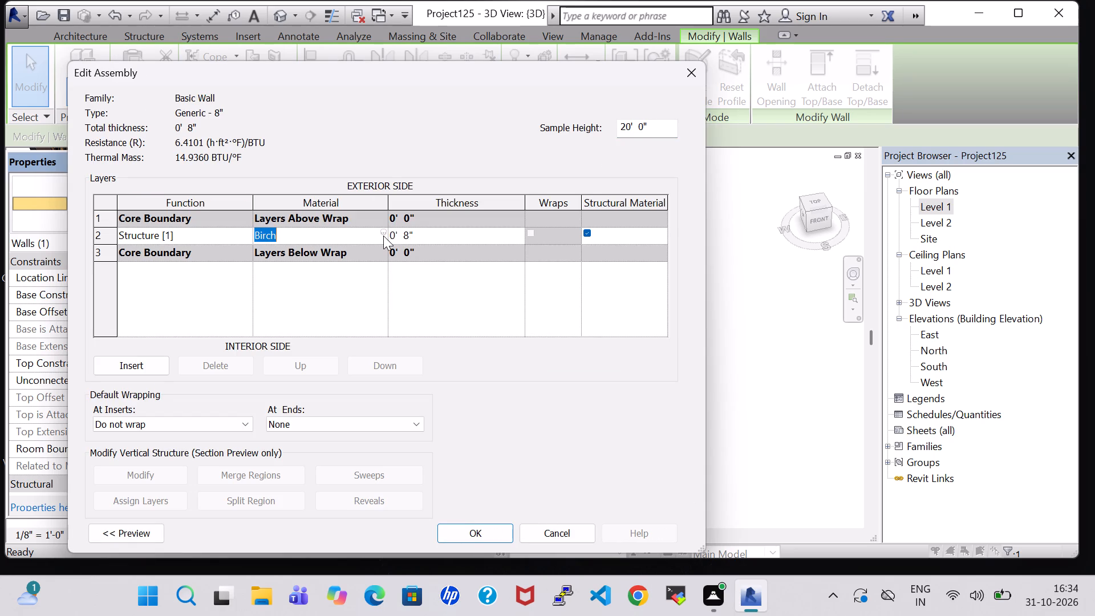
left_click(384, 233)
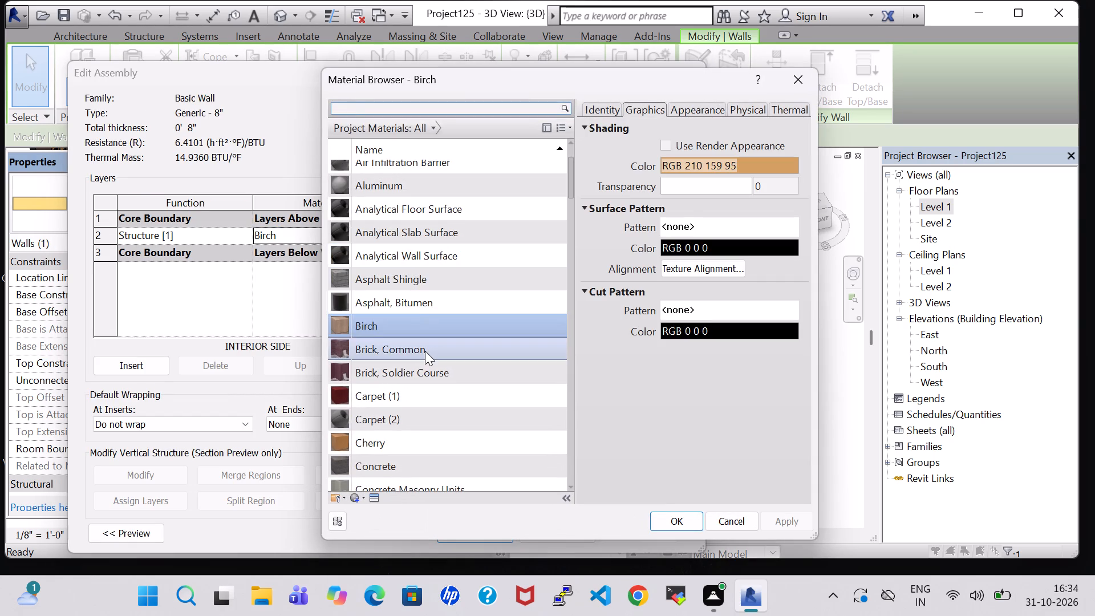
left_click(425, 351)
left_click(670, 523)
double_click(476, 530)
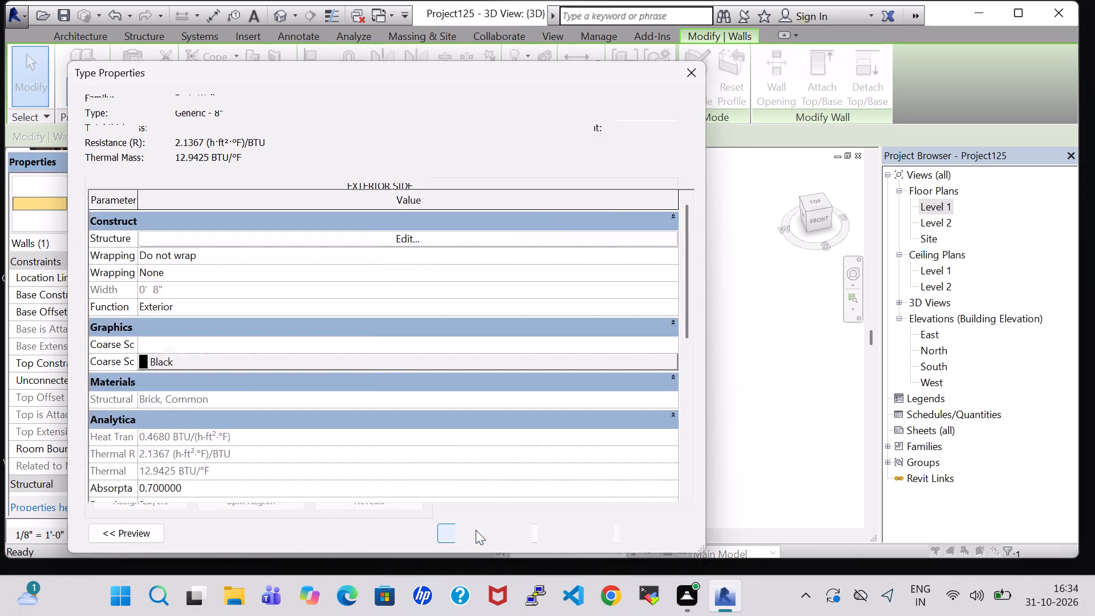
left_click(733, 400)
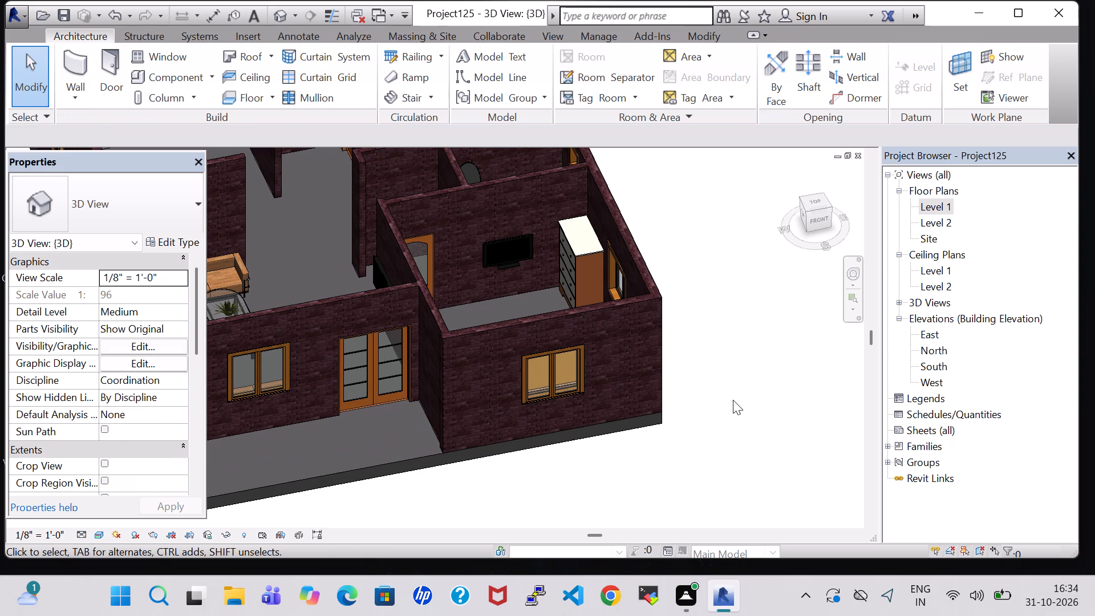
Examine the walls, floor and furnished rooms of the whole house in 3D from the front and from above.
scroll(671, 468, "down", 2)
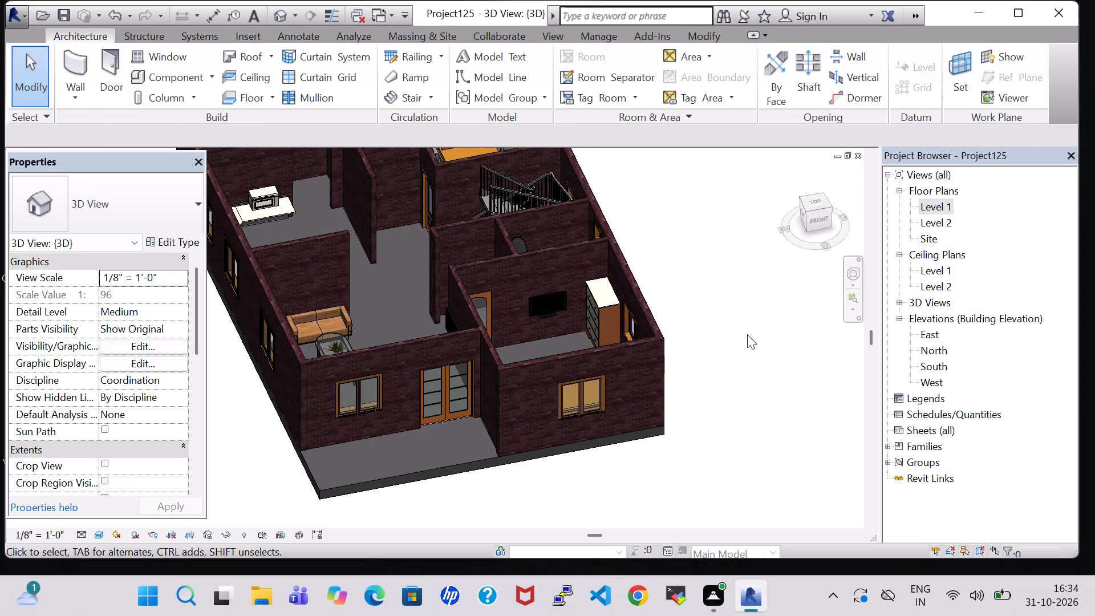
middle_click_drag(747, 334, 720, 355)
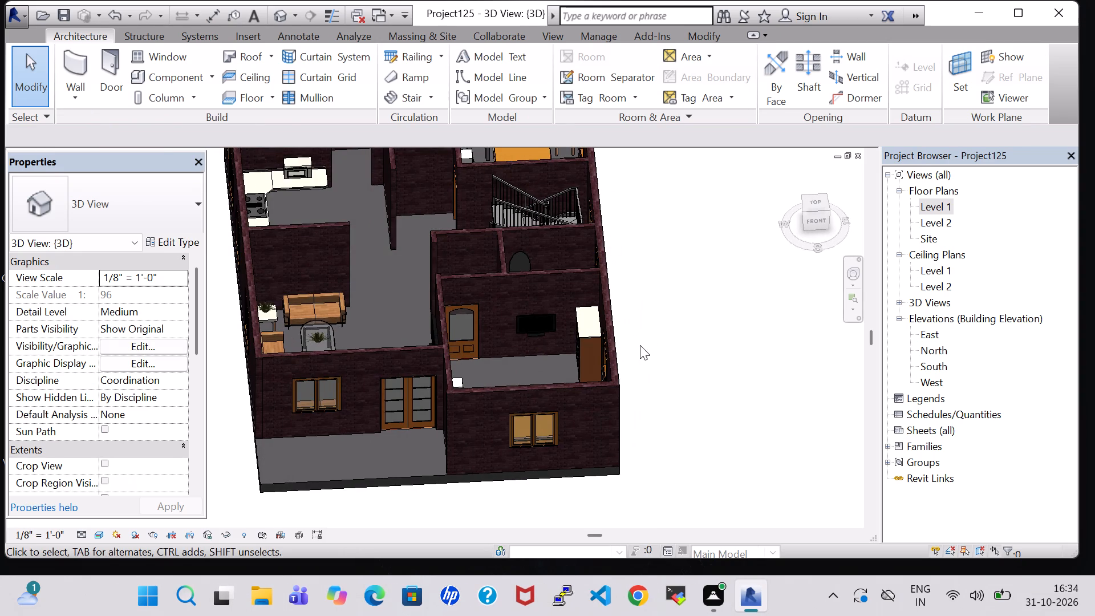
scroll(638, 346, "down", 3)
middle_click_drag(638, 353, 628, 323, "shift")
scroll(459, 295, "up", 5)
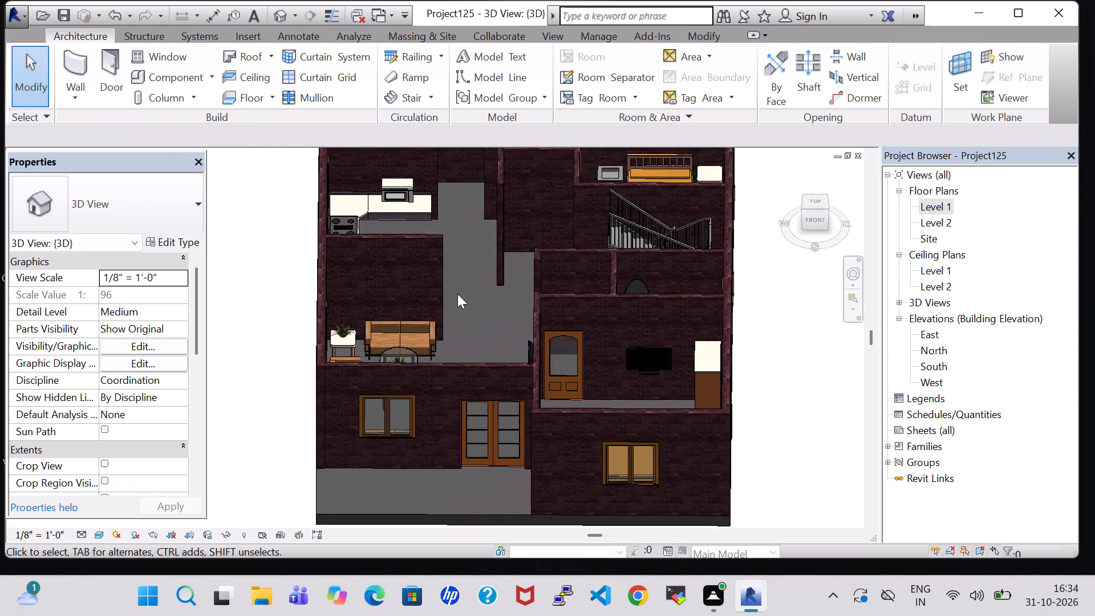
middle_click_drag(460, 331, 478, 518, "shift")
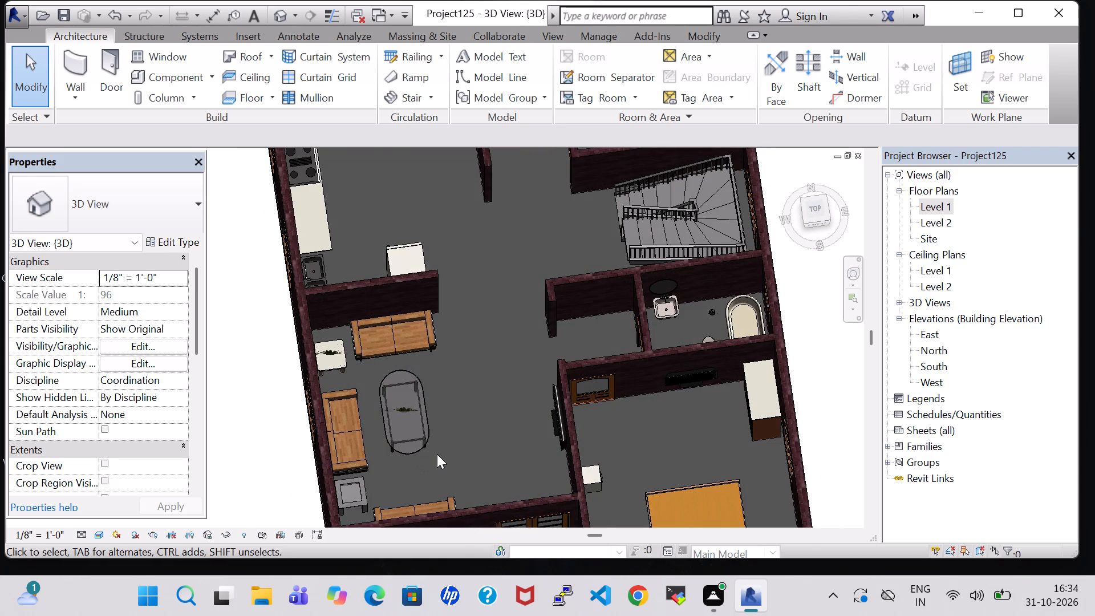
scroll(448, 447, "down", 3)
middle_click_drag(464, 425, 460, 441)
middle_click_drag(460, 441, 455, 409)
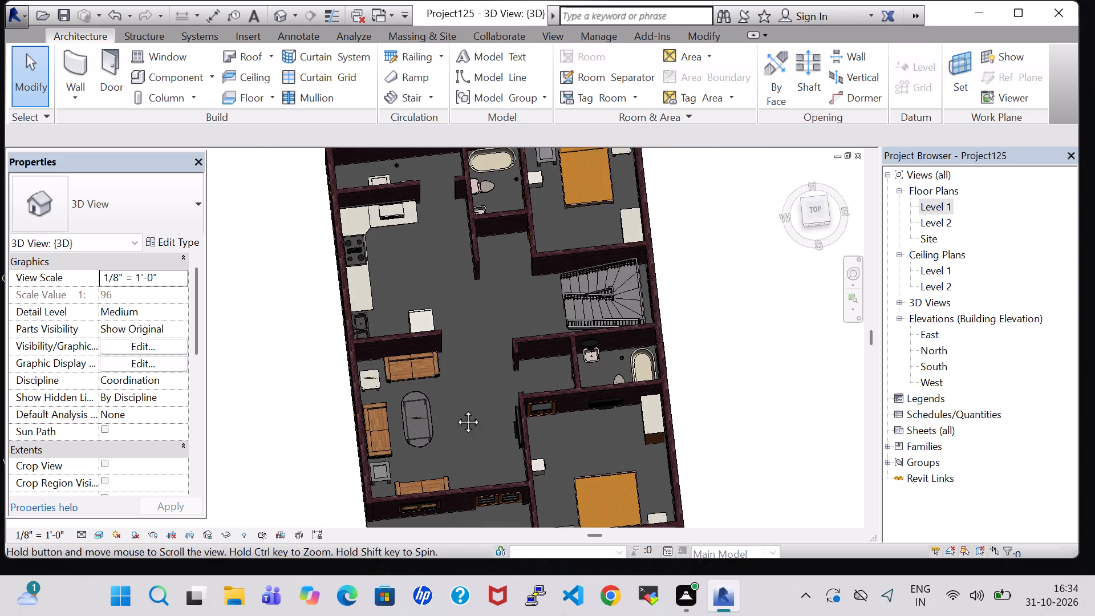
middle_click_drag(455, 409, 453, 303)
middle_click_drag(443, 277, 444, 315)
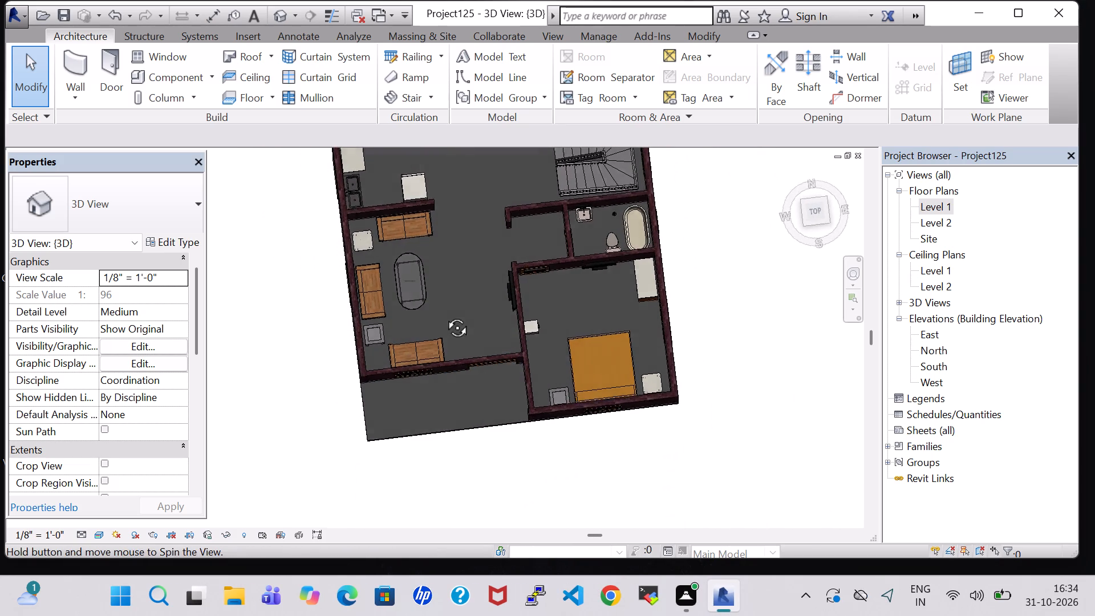
middle_click_drag(444, 315, 444, 323)
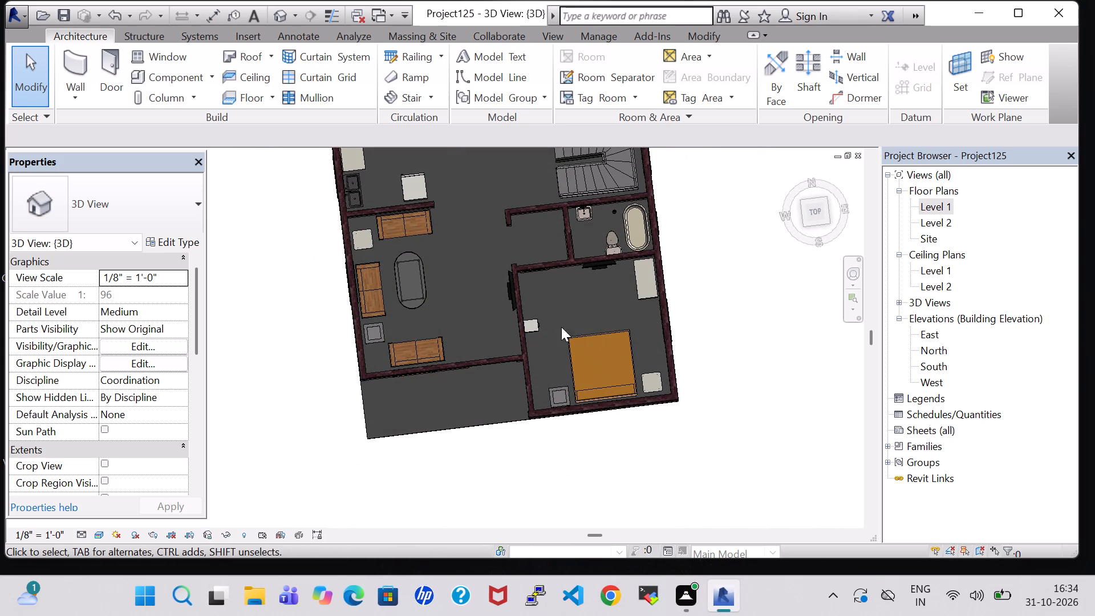
middle_click_drag(562, 314, 548, 204)
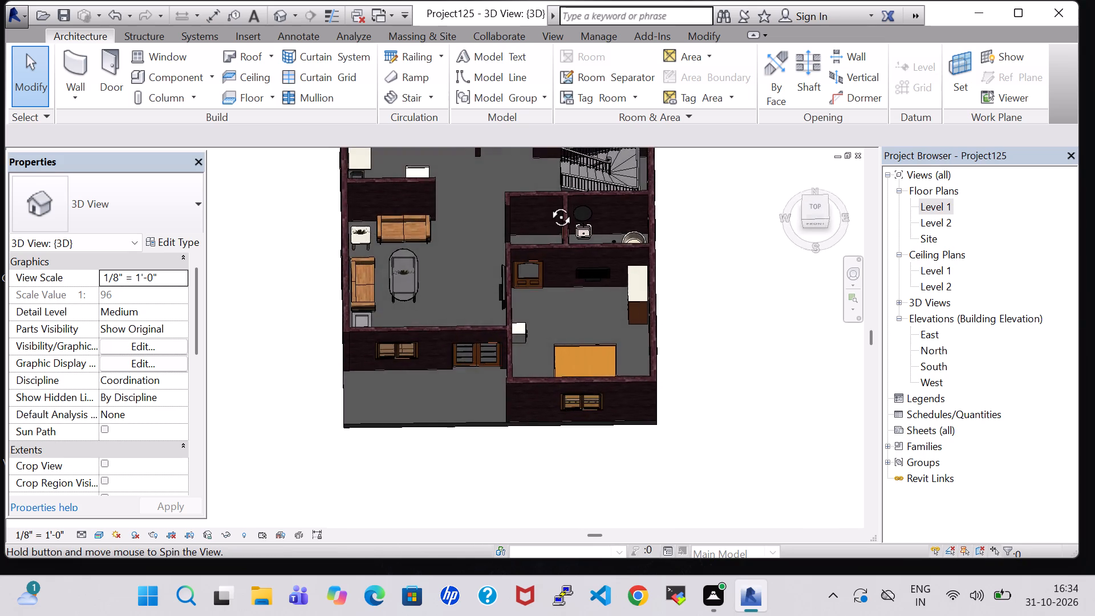
middle_click_drag(548, 204, 544, 315)
scroll(496, 257, "down", 2)
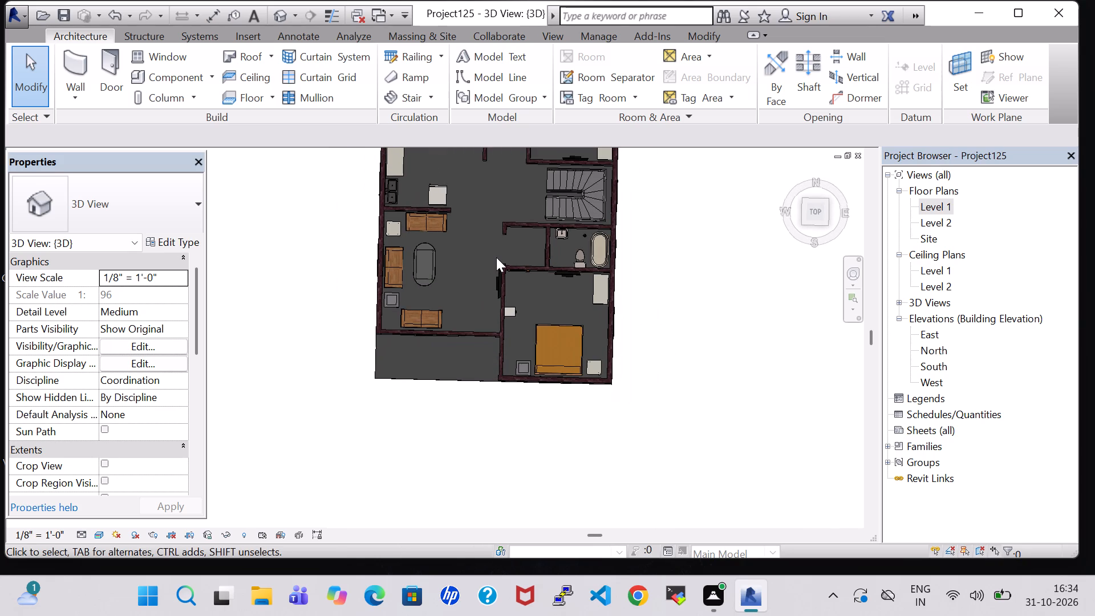
middle_click_drag(496, 257, 500, 299)
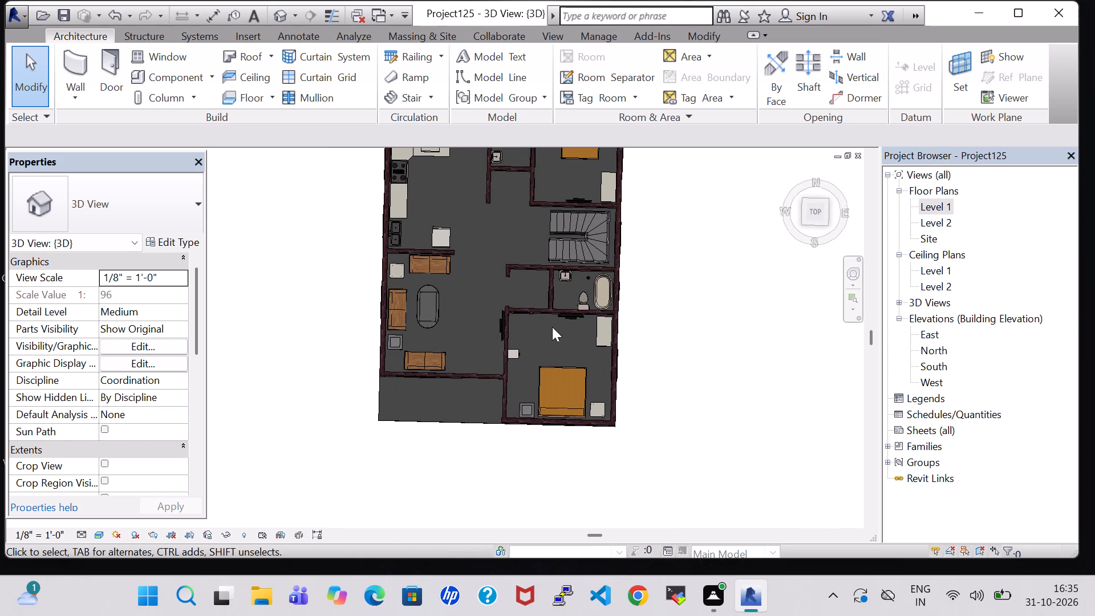
middle_click_drag(552, 327, 553, 377)
middle_click_drag(490, 299, 490, 364)
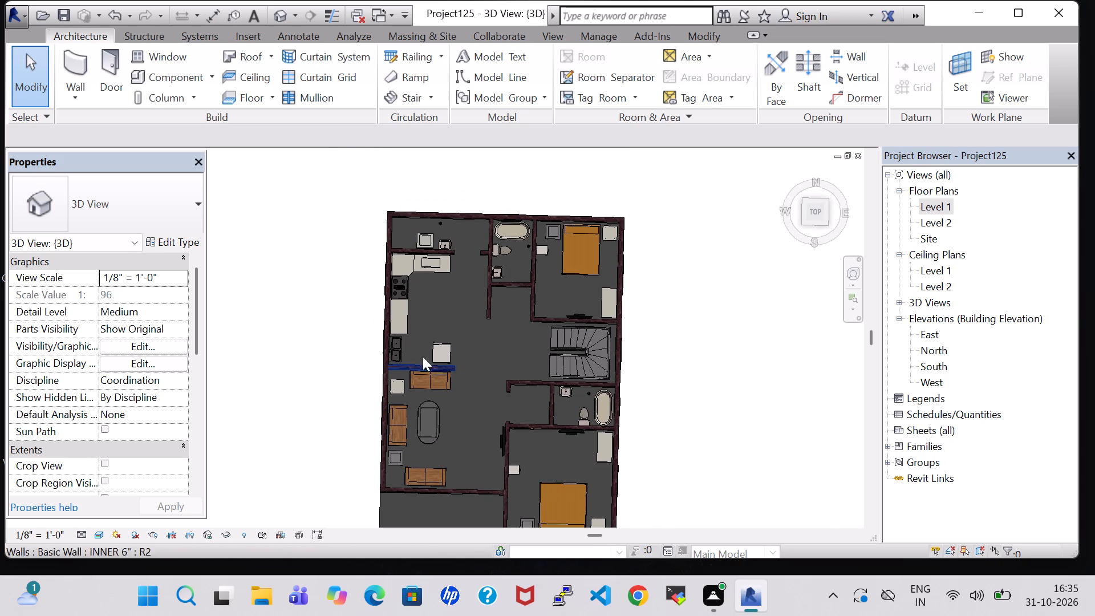
scroll(409, 346, "up", 1)
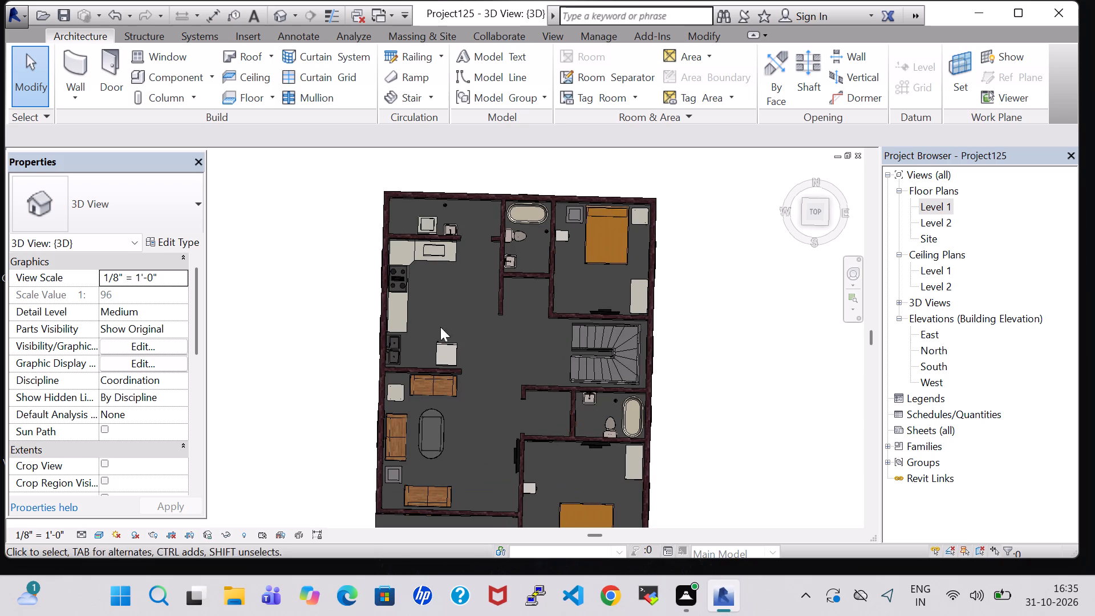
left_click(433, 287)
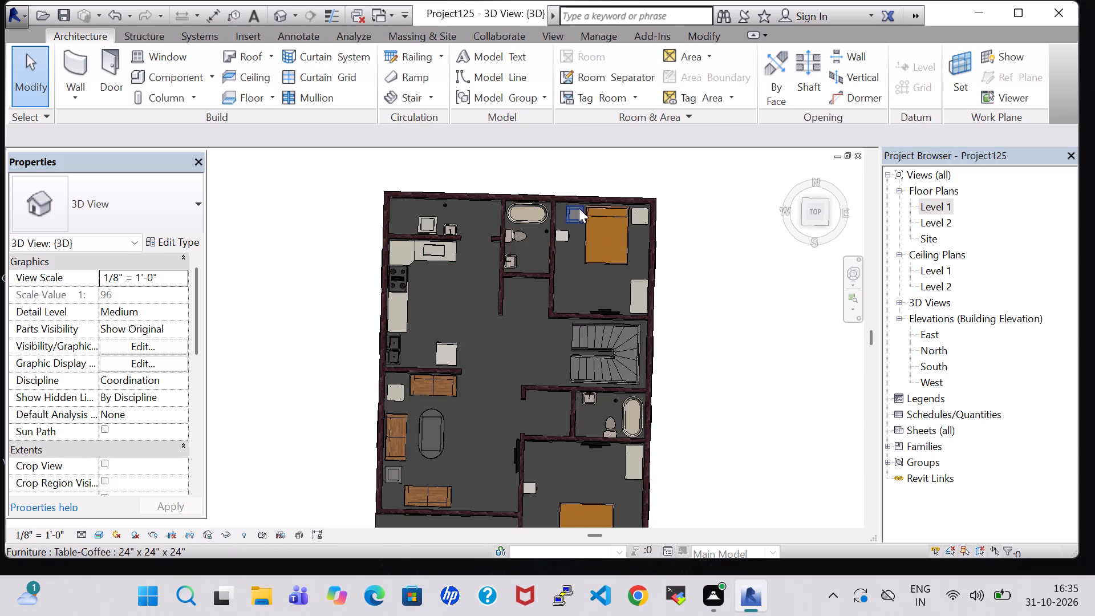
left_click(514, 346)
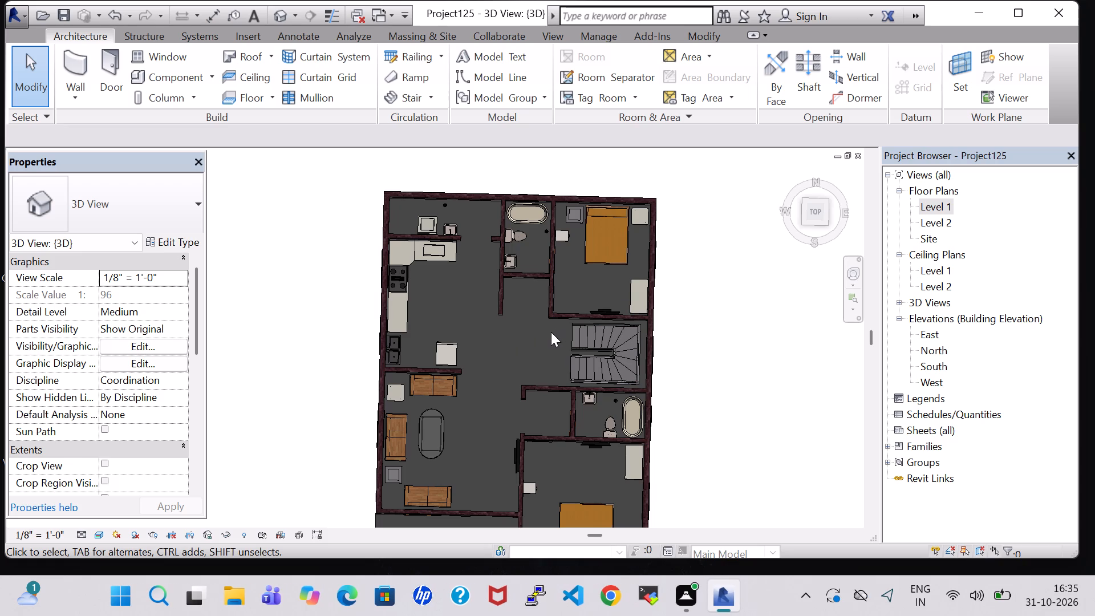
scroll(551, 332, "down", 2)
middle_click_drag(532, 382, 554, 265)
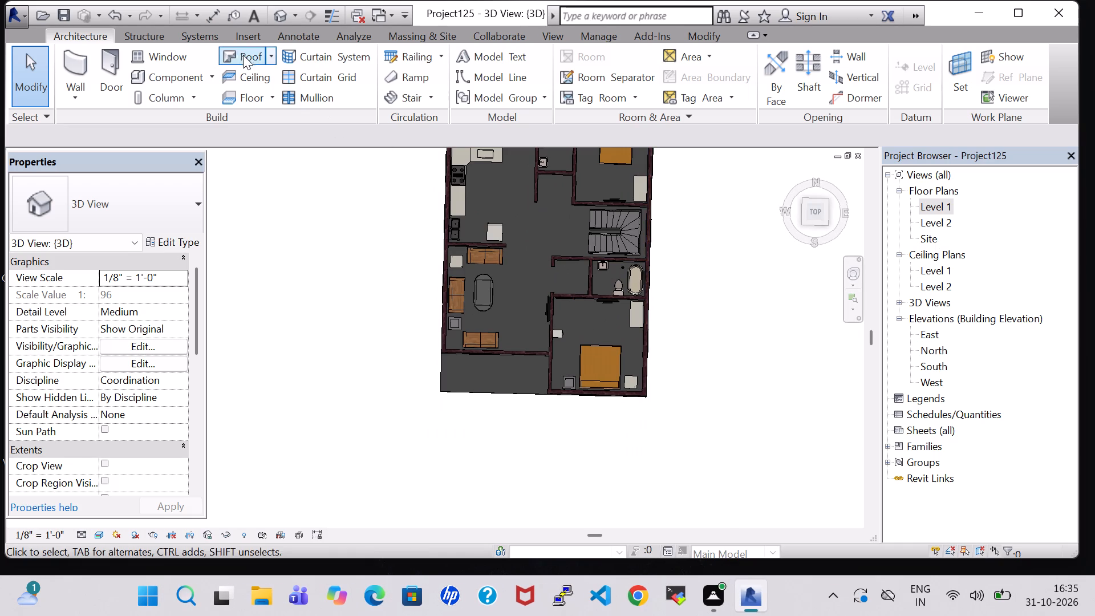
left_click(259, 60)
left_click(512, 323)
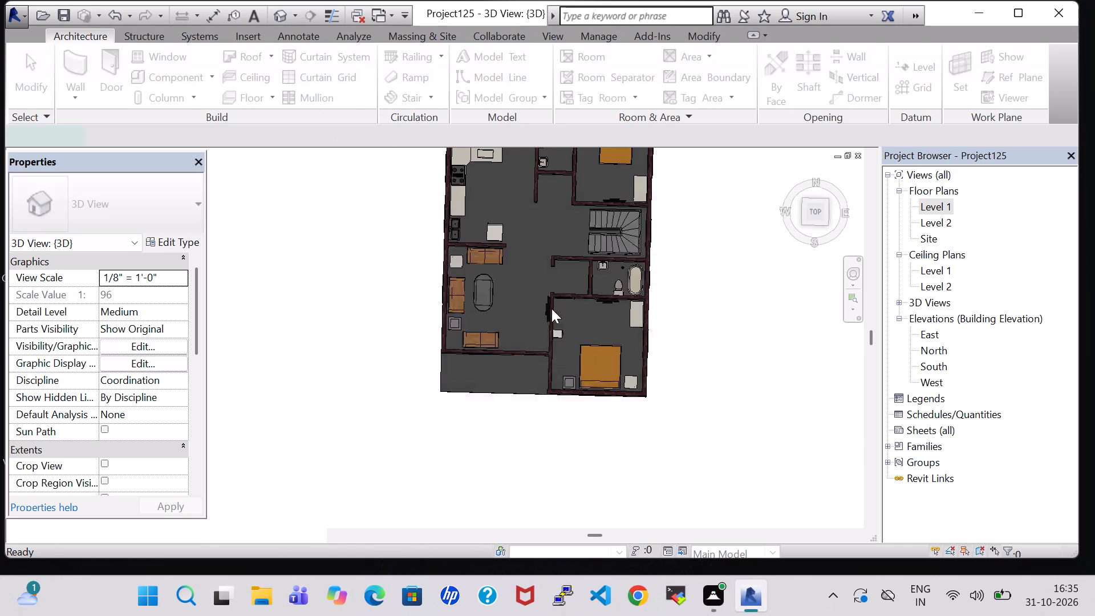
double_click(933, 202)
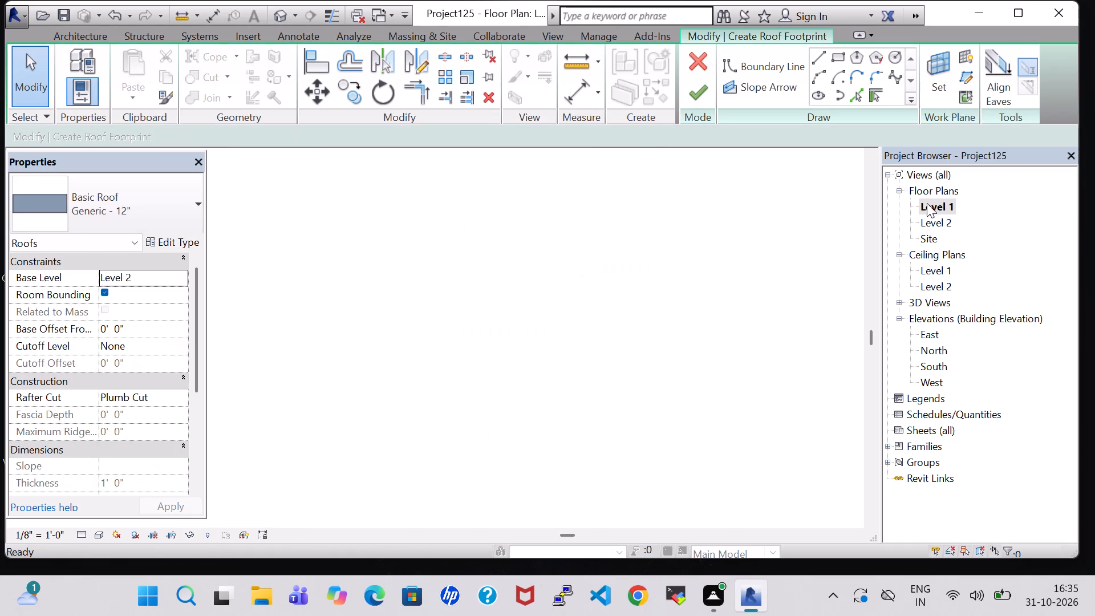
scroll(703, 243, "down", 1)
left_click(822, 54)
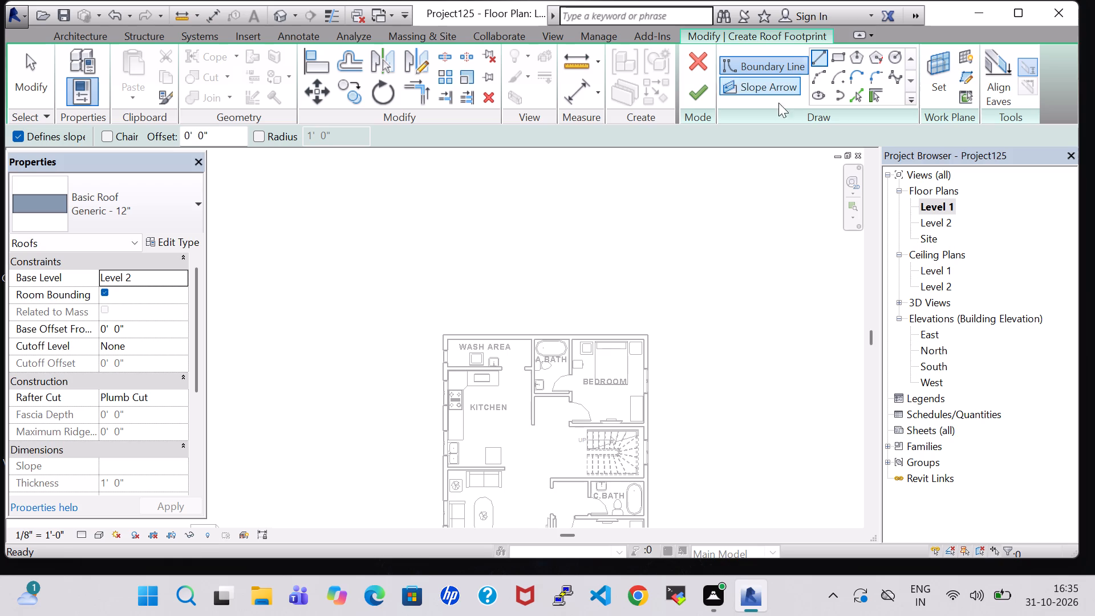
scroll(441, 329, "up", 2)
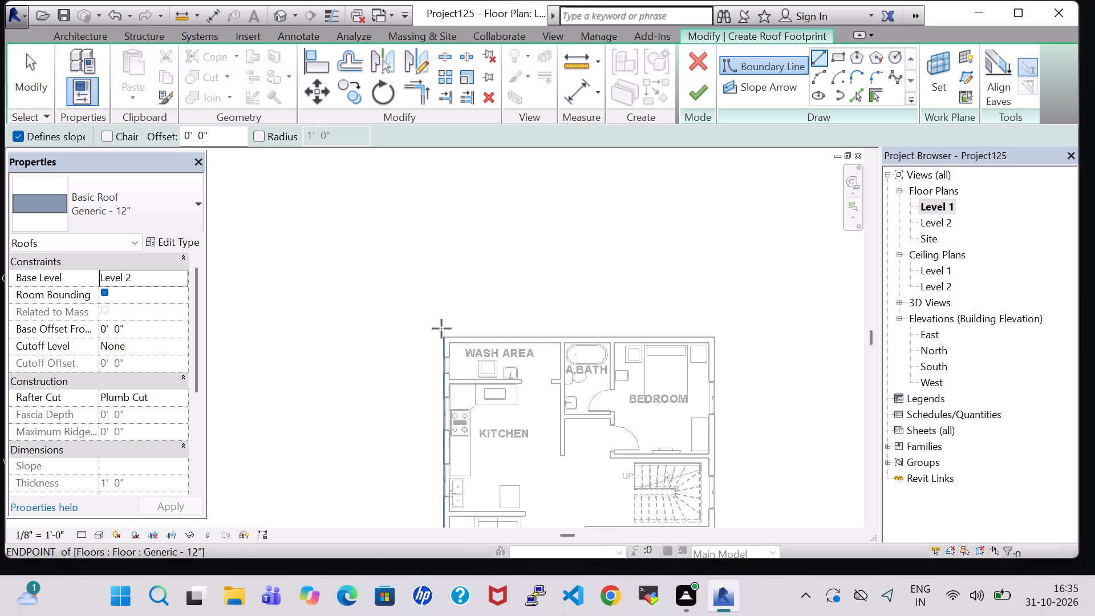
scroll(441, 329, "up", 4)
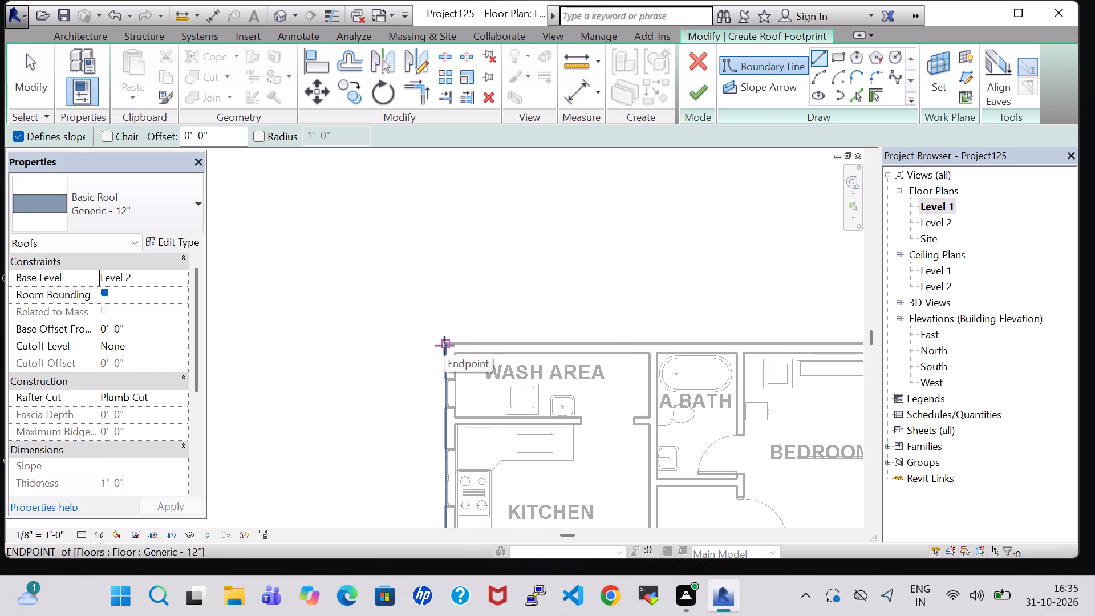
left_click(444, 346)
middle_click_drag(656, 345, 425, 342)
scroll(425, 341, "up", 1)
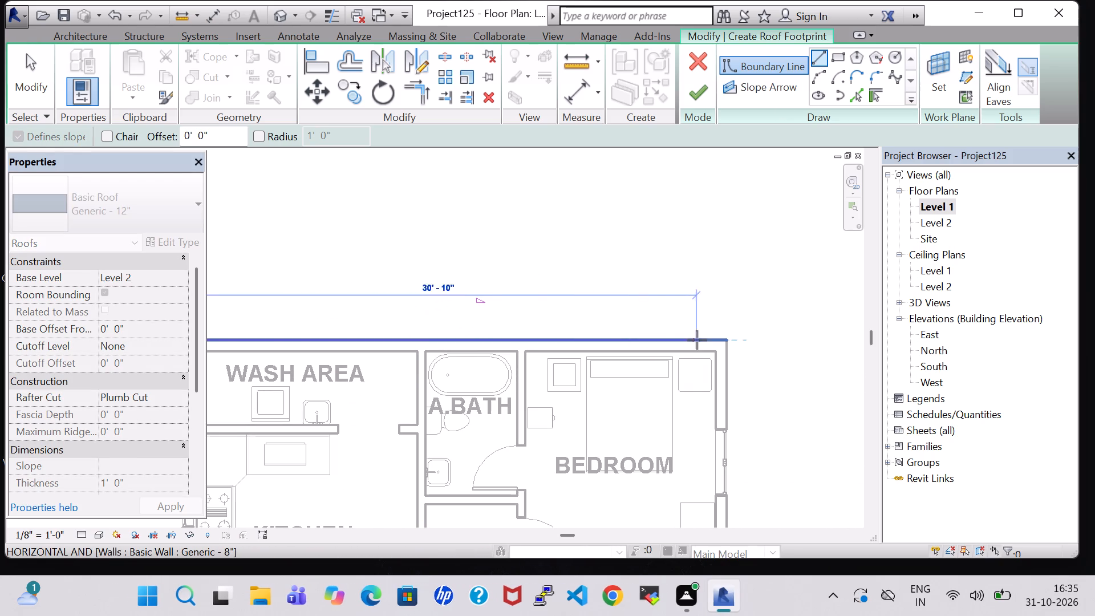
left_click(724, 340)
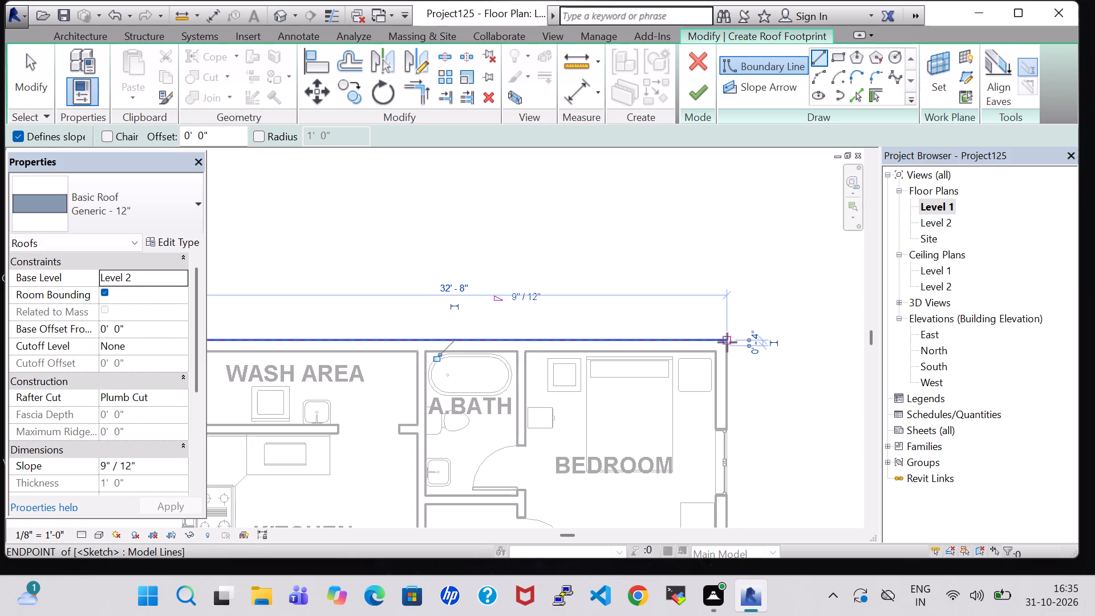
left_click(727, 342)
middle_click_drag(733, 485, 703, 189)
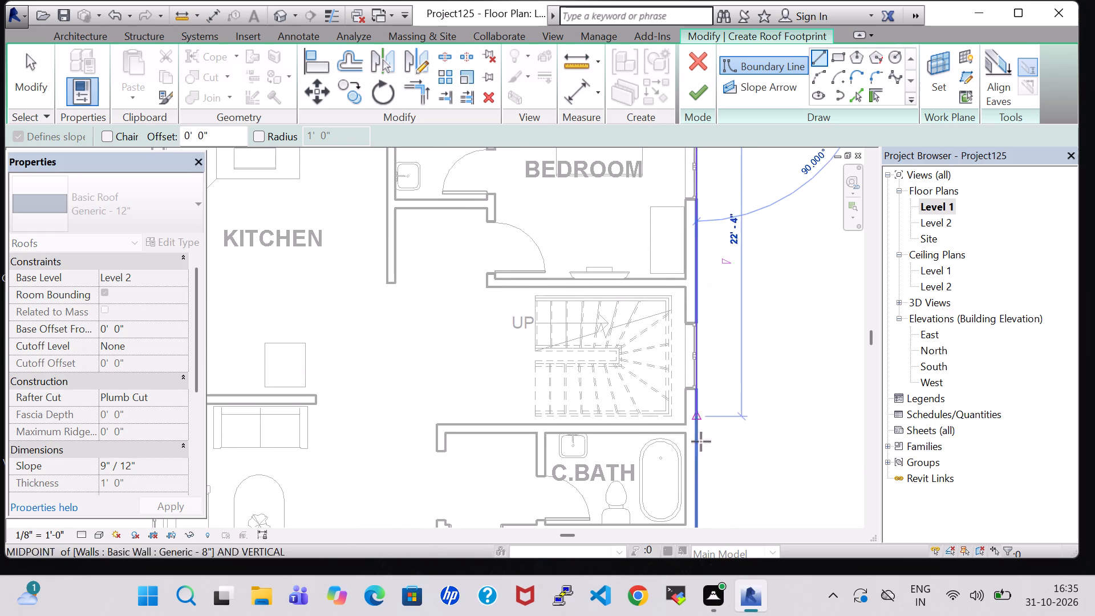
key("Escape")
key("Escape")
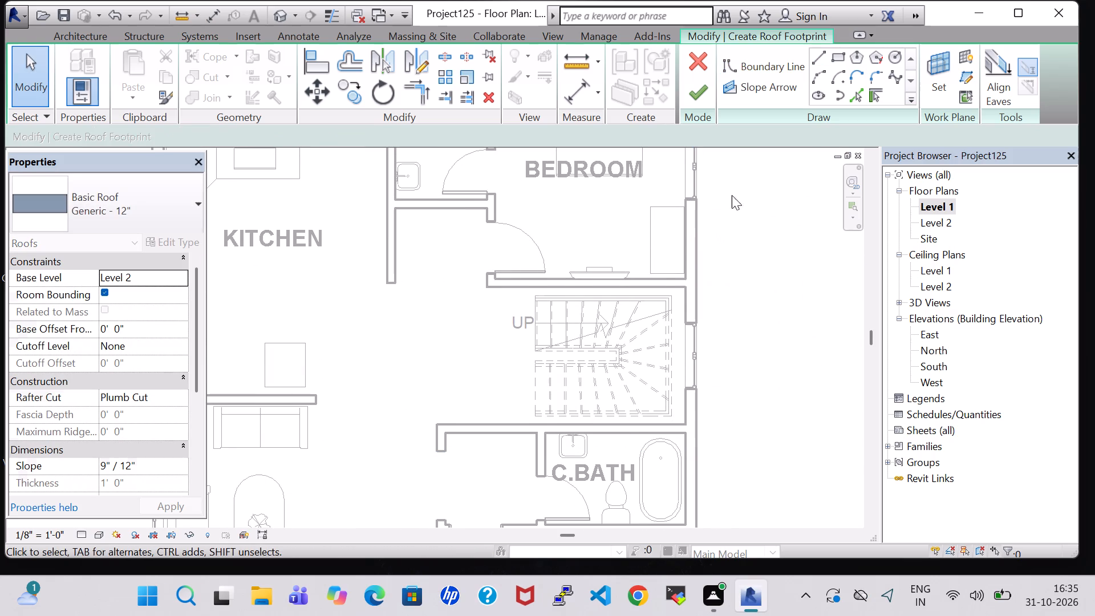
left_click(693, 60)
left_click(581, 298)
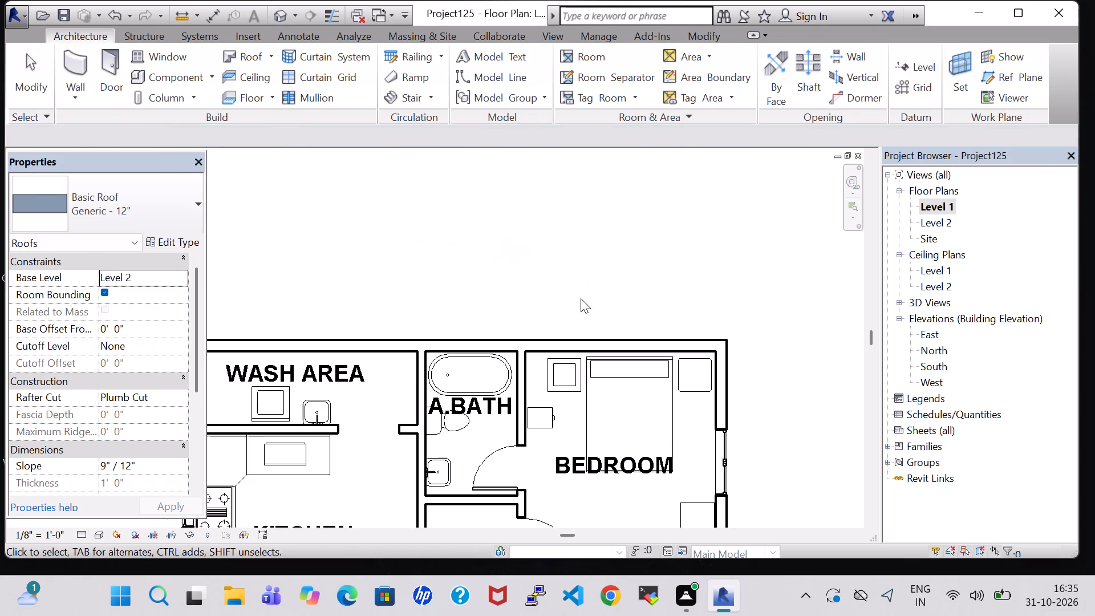
Start a footprint roof on Level 2 with slope definition off and draw its boundary along the north and east exterior walls.
left_click(246, 53)
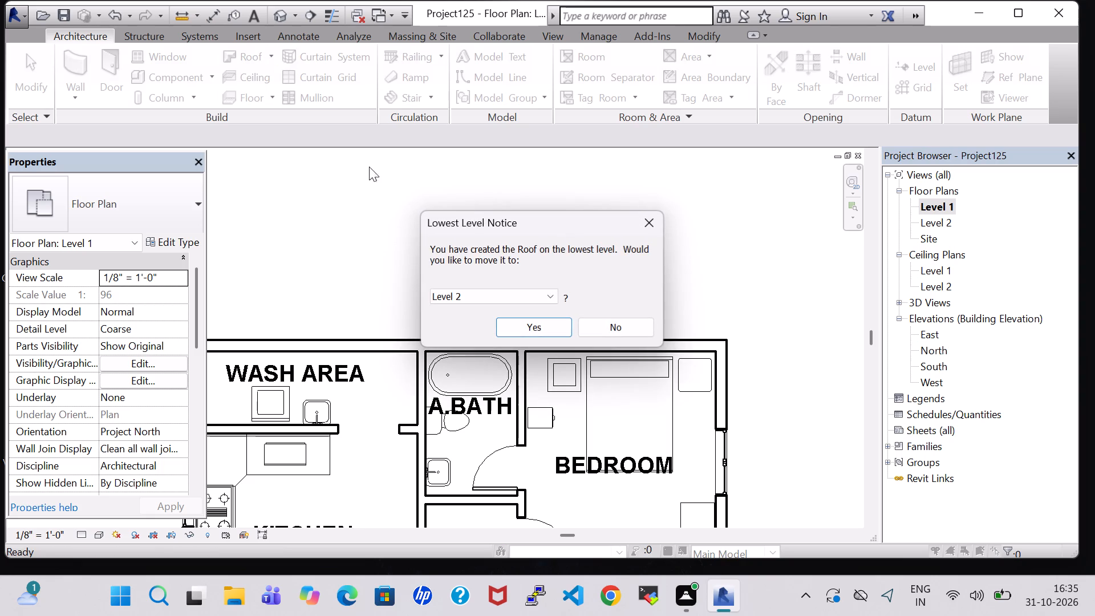
left_click(550, 331)
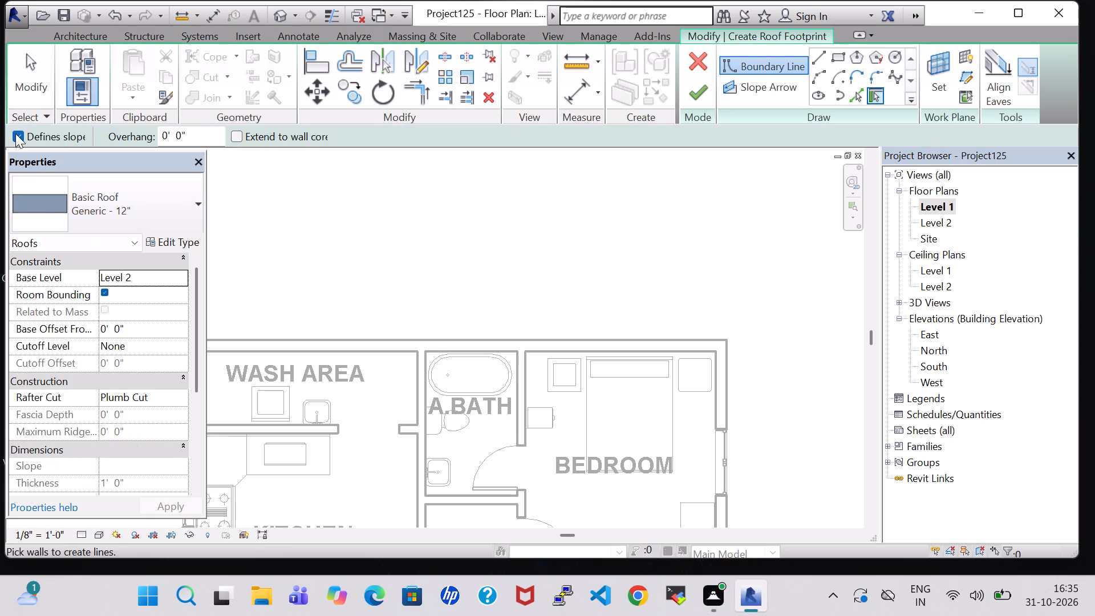
left_click(15, 133)
left_click(817, 64)
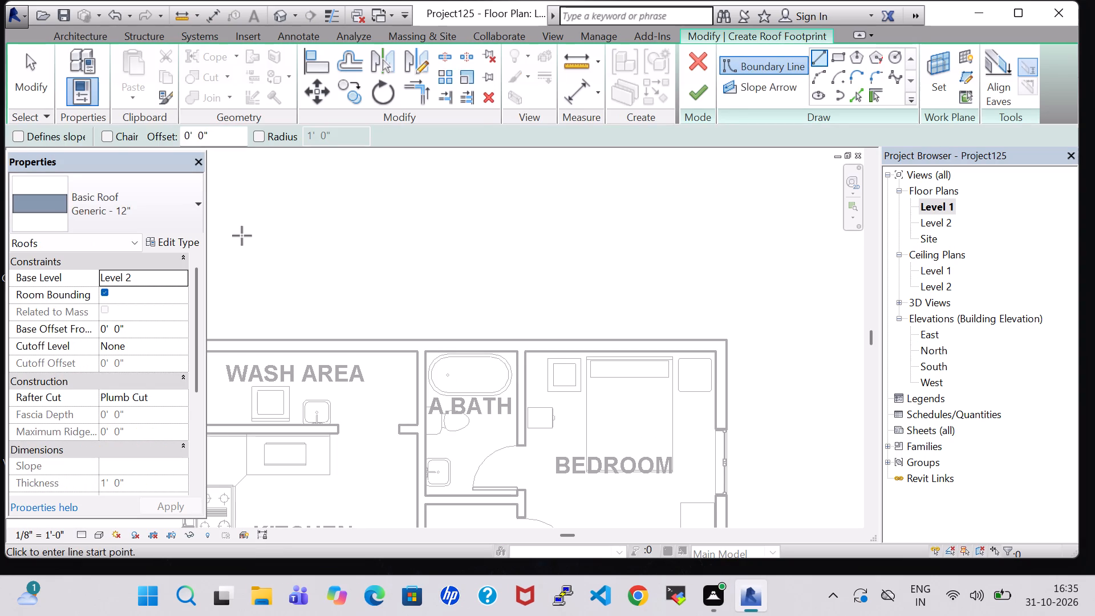
middle_click_drag(235, 236, 594, 254)
left_click(542, 359)
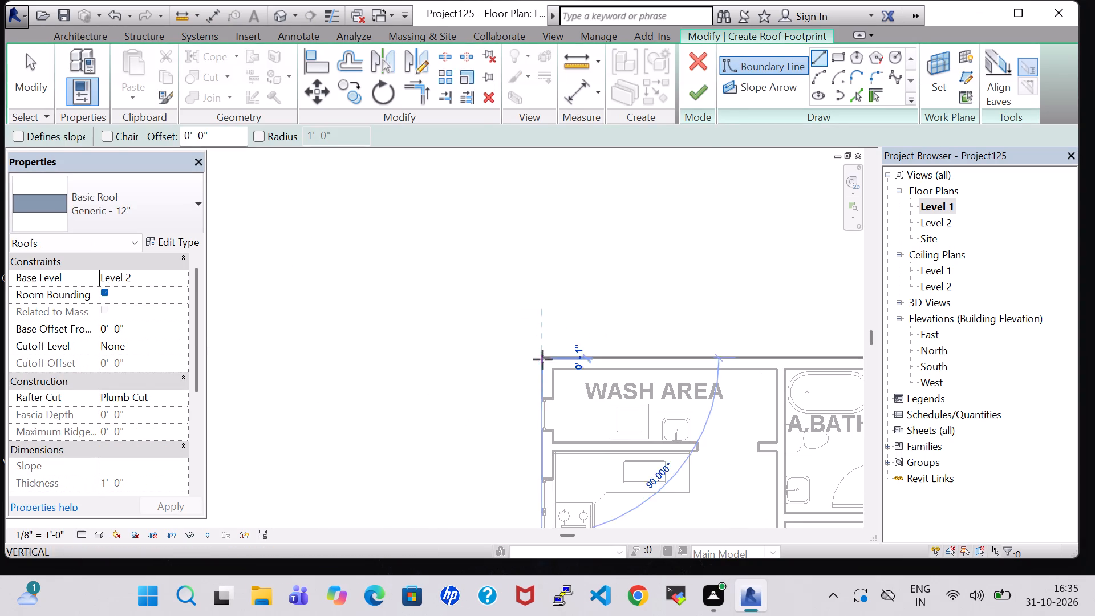
middle_click_drag(735, 355, 372, 329)
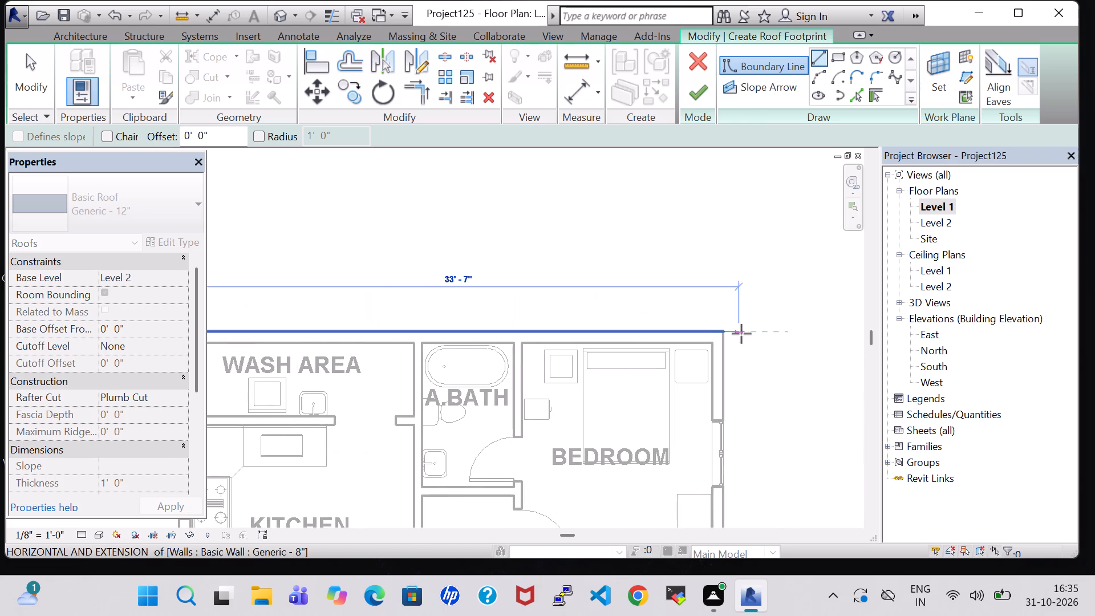
left_click(722, 333)
middle_click_drag(727, 468, 707, 342)
left_click(705, 205)
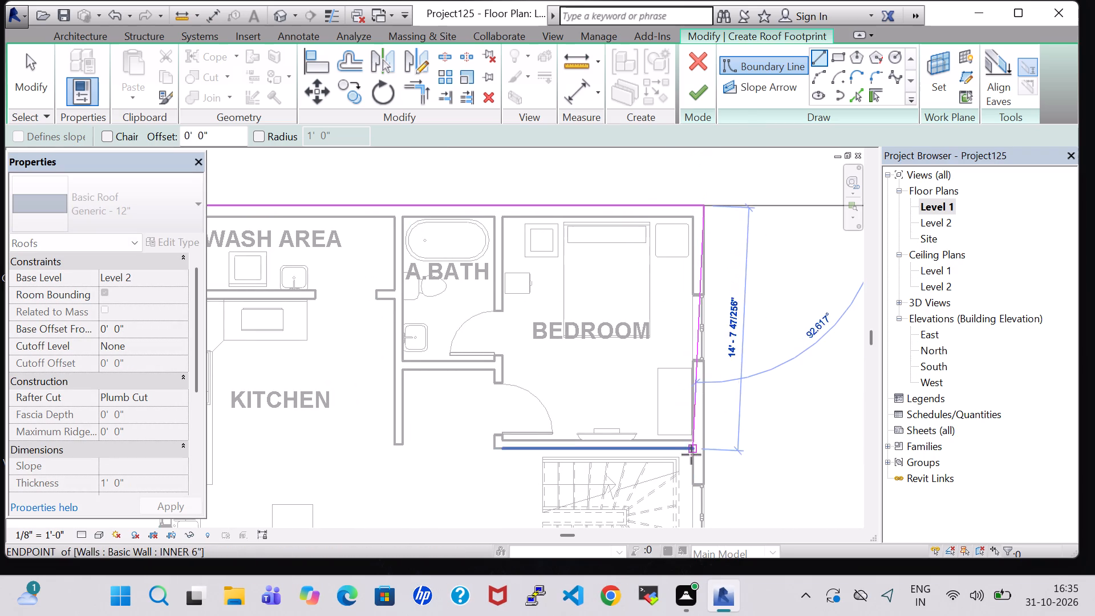
middle_click_drag(711, 461, 677, 144)
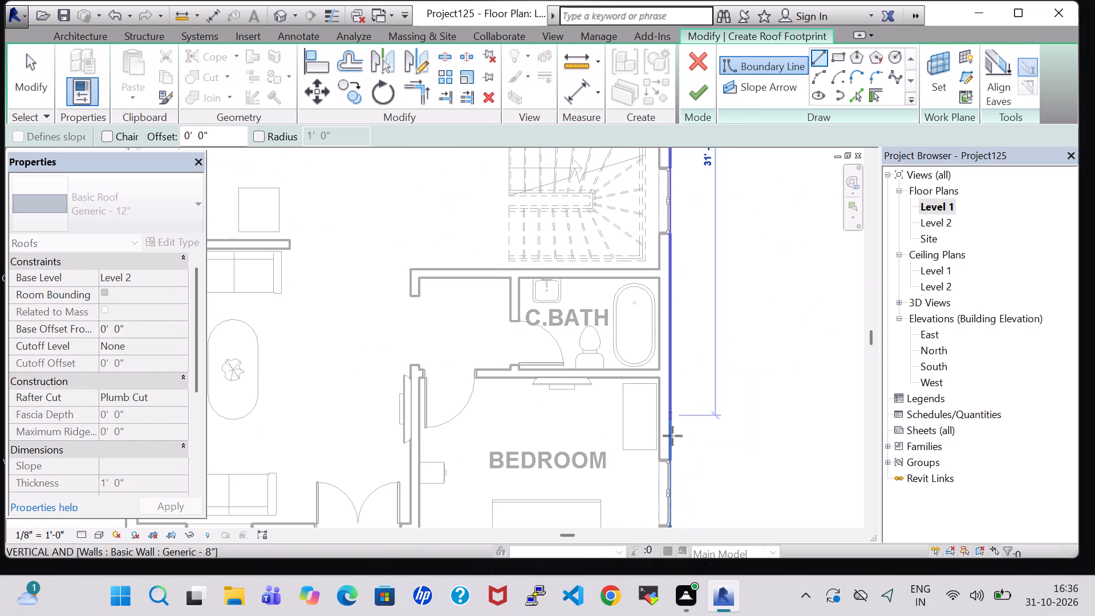
middle_click_drag(672, 449, 686, 91)
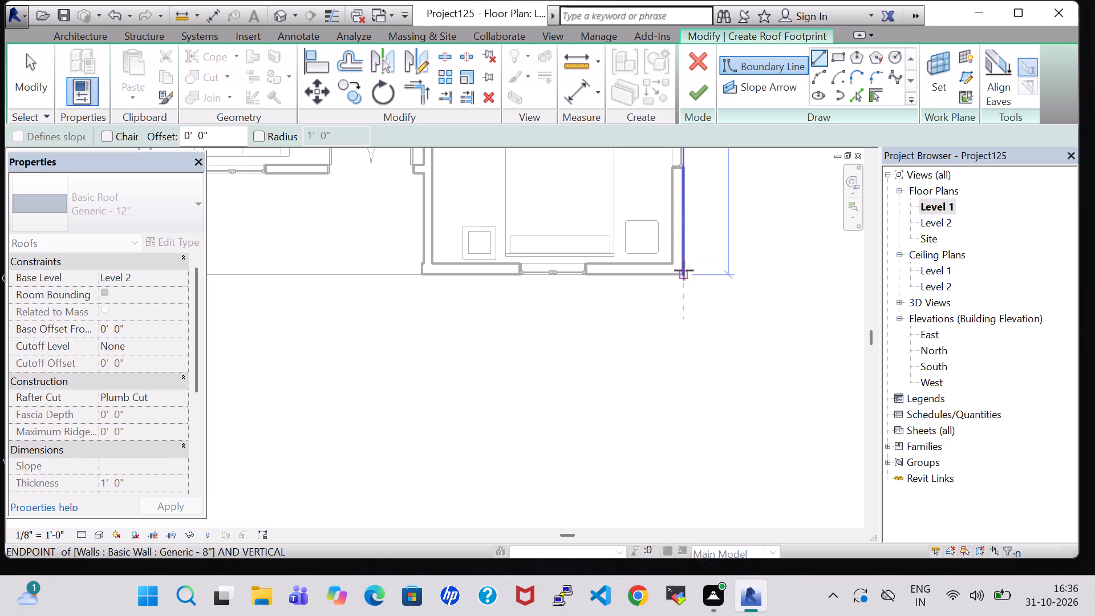
left_click(684, 270)
left_click(682, 274)
Draw the roof boundary's 32'-8" south edge past the porch and close the loop along the west exterior wall.
middle_click_drag(331, 282, 524, 300)
left_click(334, 295)
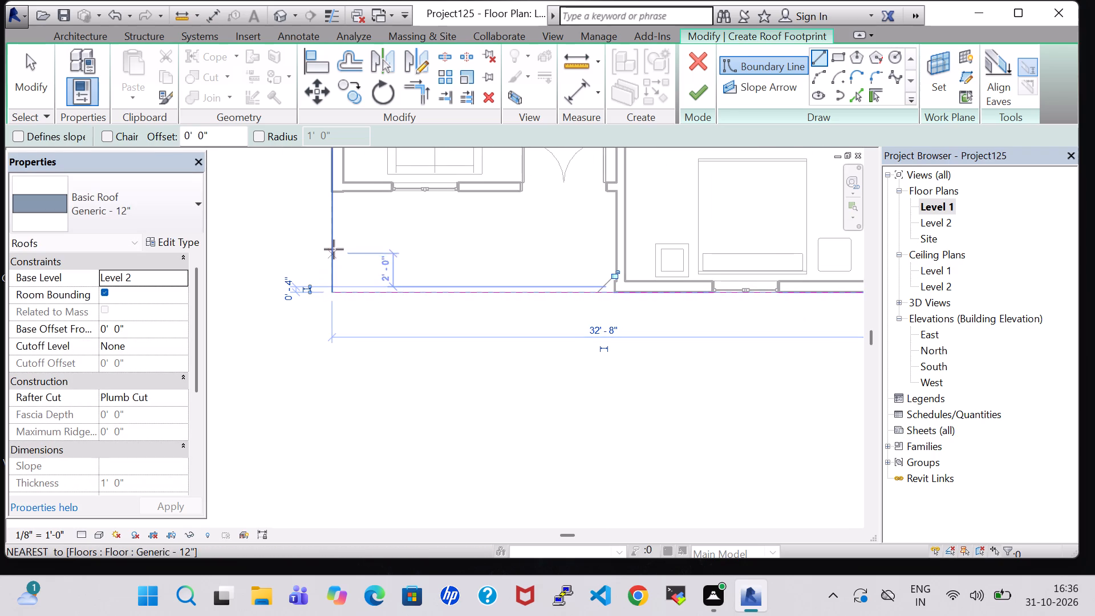
left_click(334, 290)
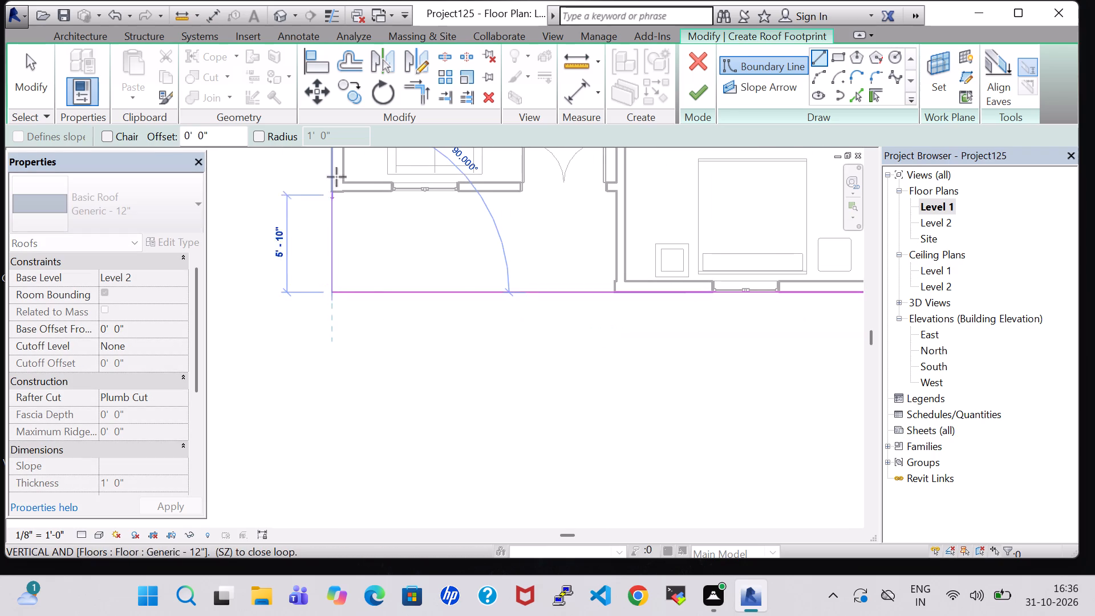
middle_click_drag(334, 161, 343, 473)
middle_click_drag(348, 237, 367, 526)
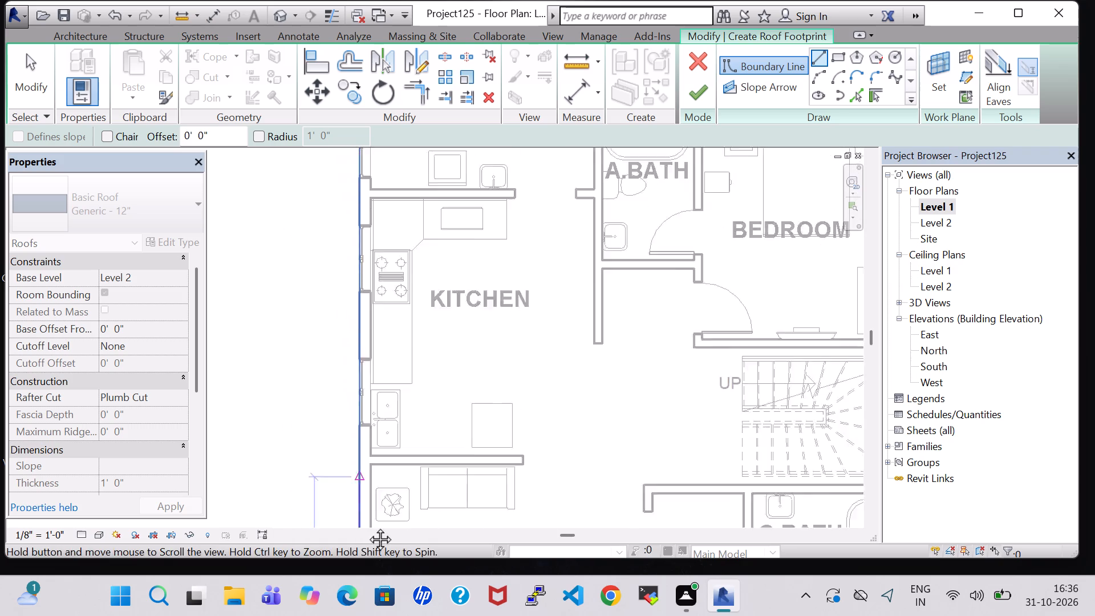
middle_click_drag(367, 526, 368, 529)
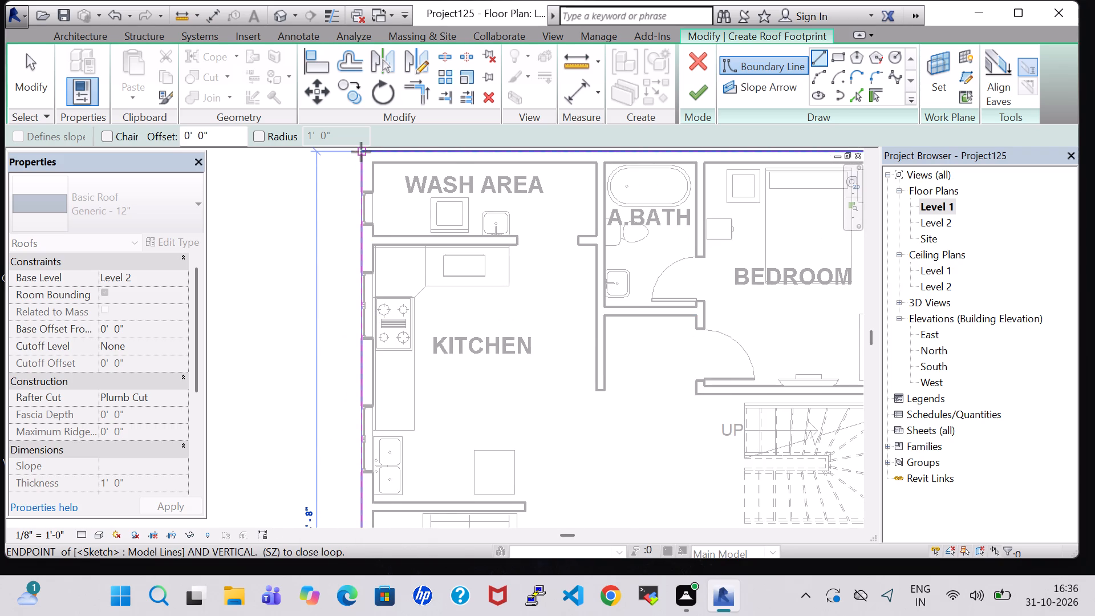
left_click(361, 152)
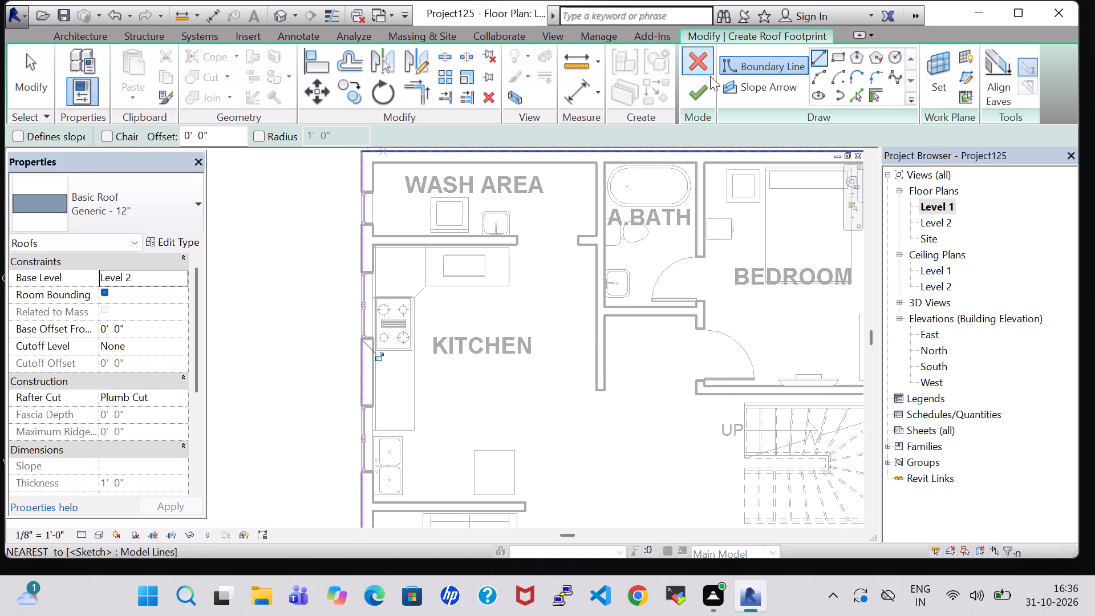
Finish the roof footprint and attach the highlighted walls to the roof.
left_click(705, 88)
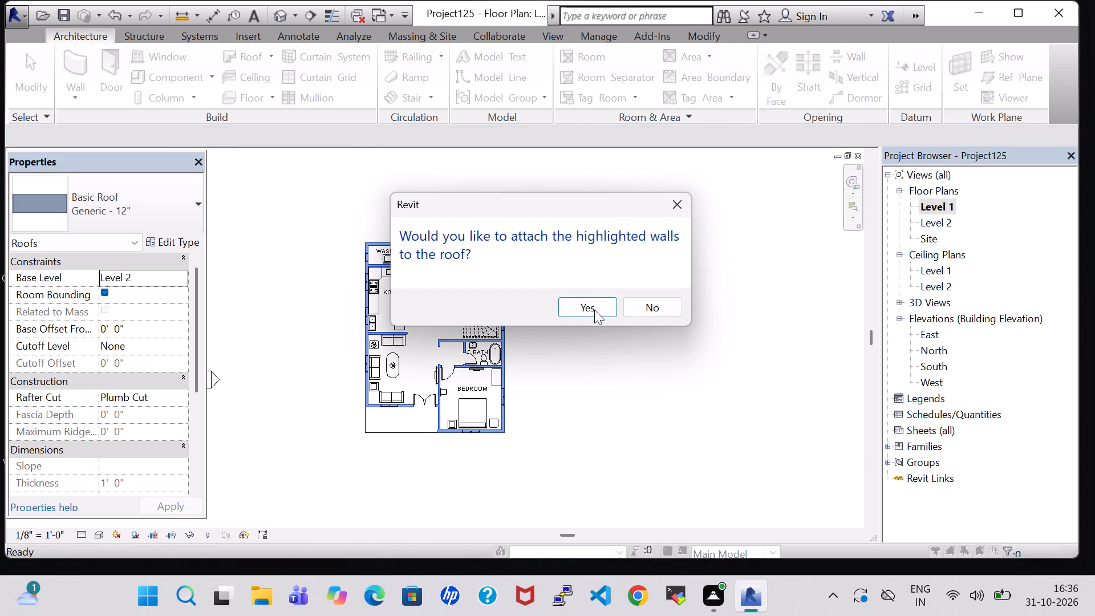
left_click(598, 304)
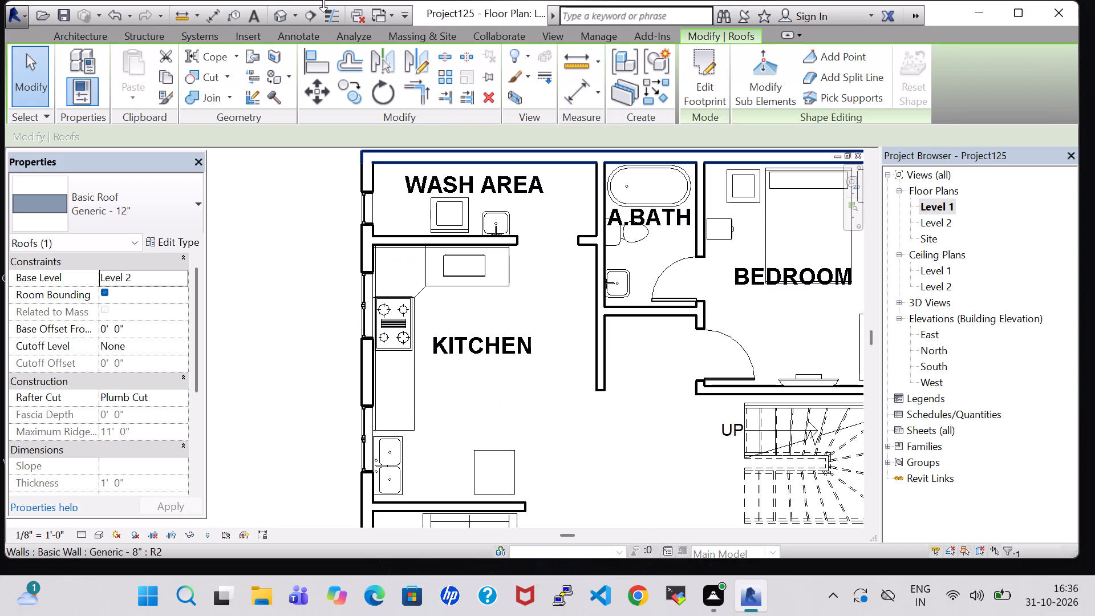
In the 3D view, assign the Brick, Soldier Course material to the structure layer of the Generic - 12" roof type.
left_click(285, 14)
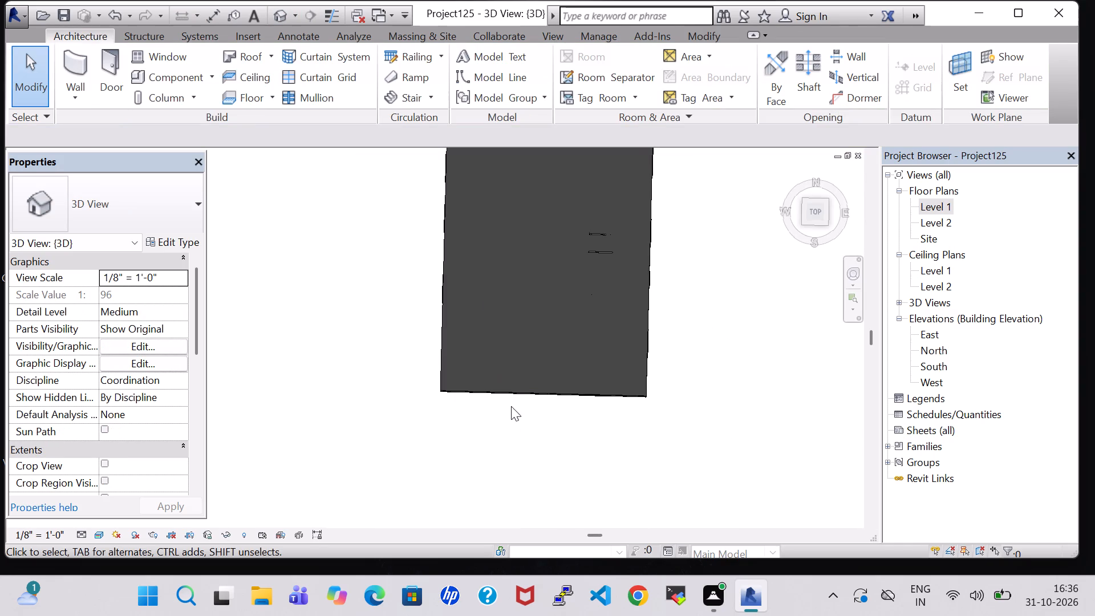
scroll(511, 402, "up", 1)
middle_click_drag(514, 374, 518, 261, "shift")
middle_click_drag(530, 334, 524, 127)
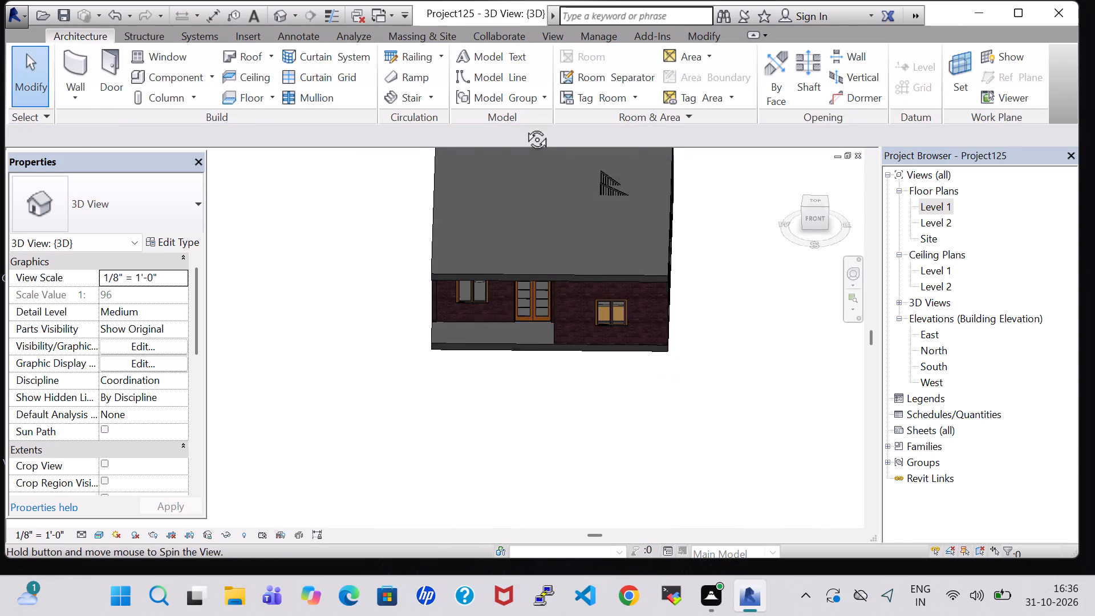
middle_click_drag(524, 127, 524, 126)
left_click(539, 255)
left_click(184, 236)
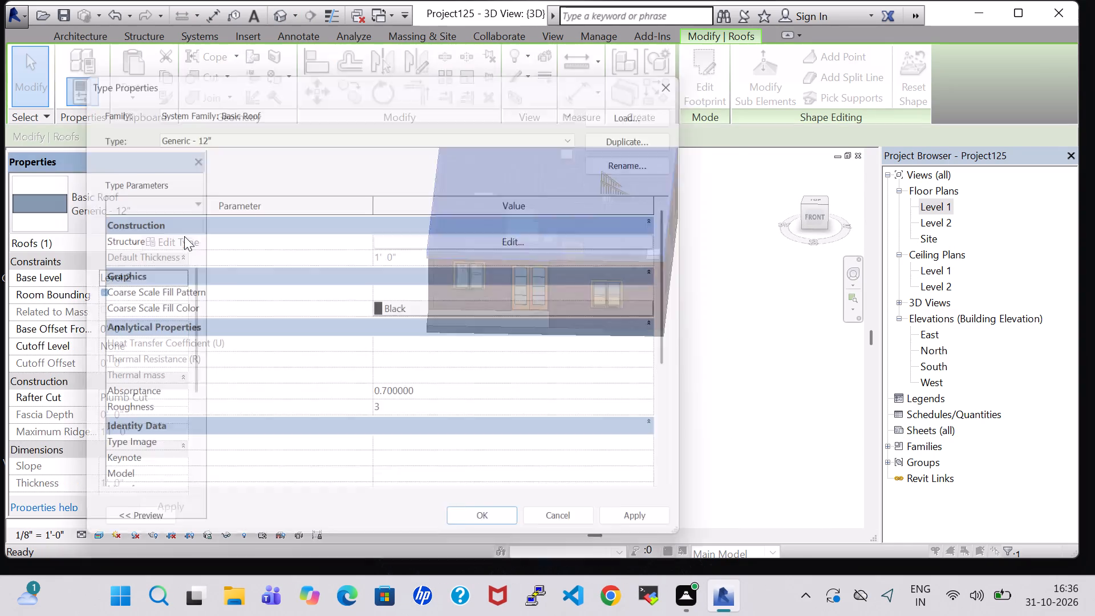
left_click(529, 237)
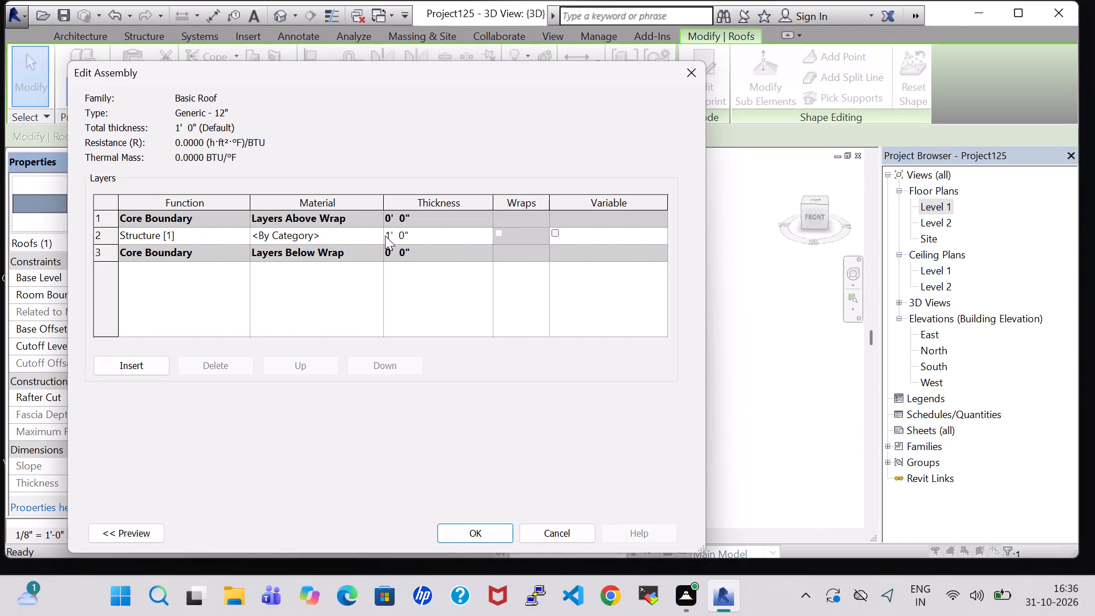
left_click(382, 232)
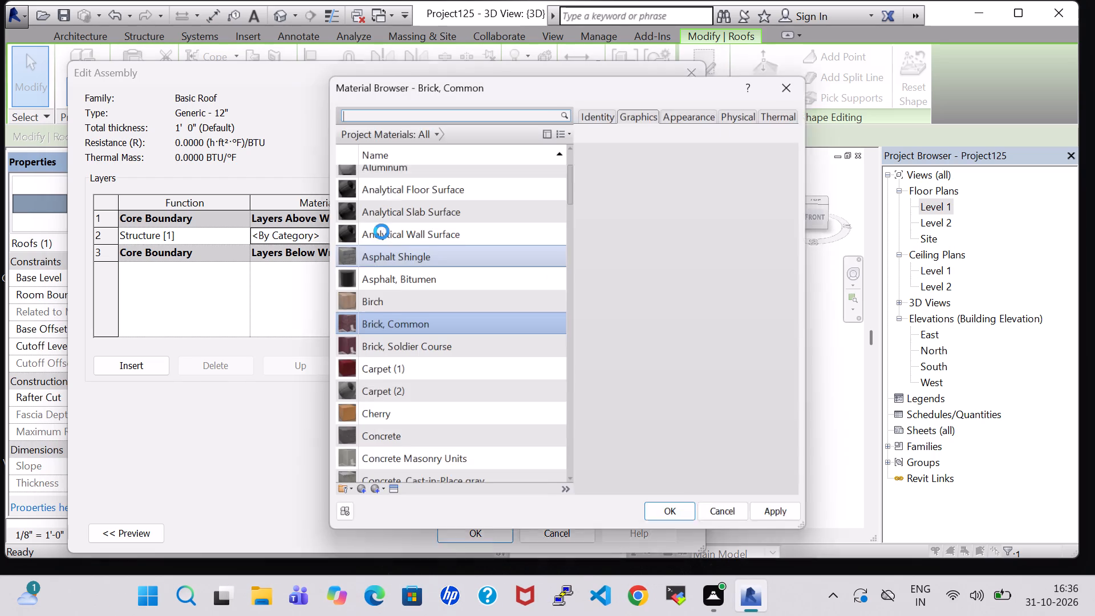
left_click(428, 344)
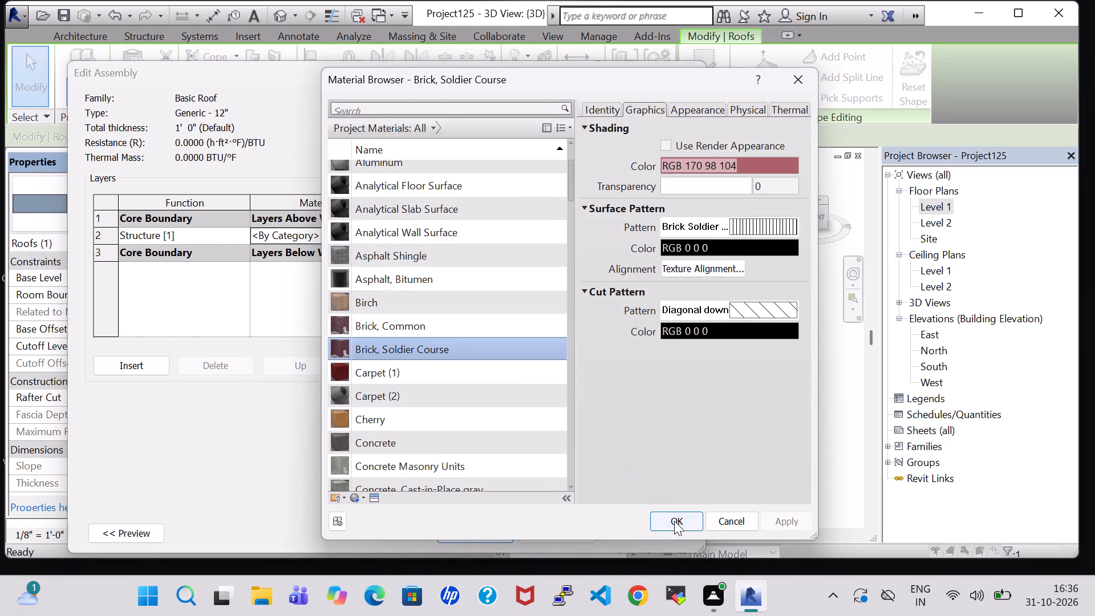
left_click(674, 521)
left_click(484, 530)
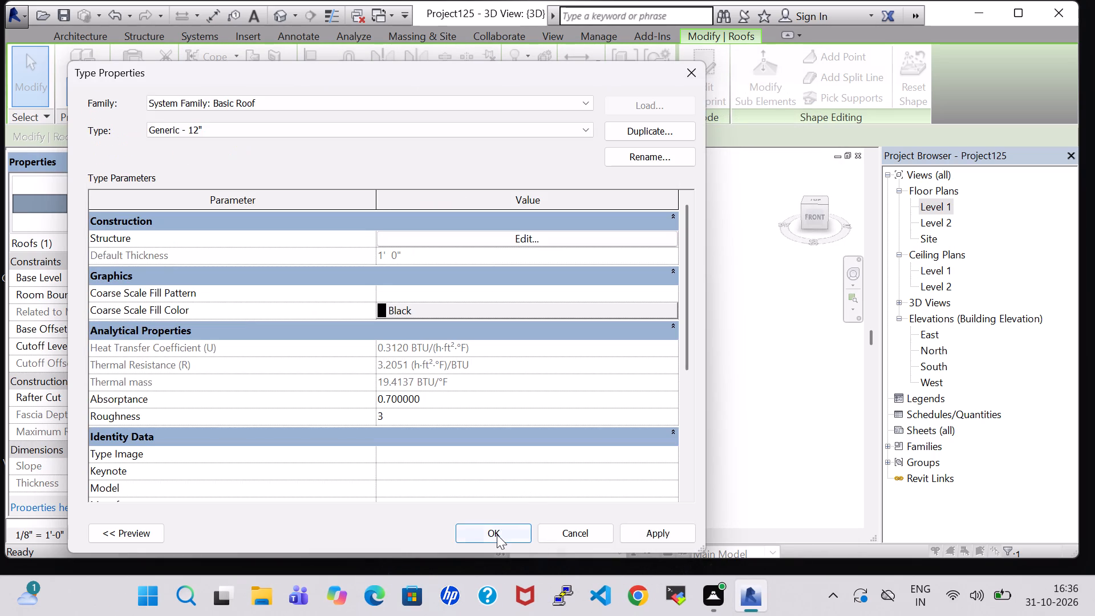
double_click(497, 534)
Examine the roof's brick finish and the front of the house in 3D.
scroll(574, 402, "up", 4)
middle_click_drag(577, 362, 526, 366)
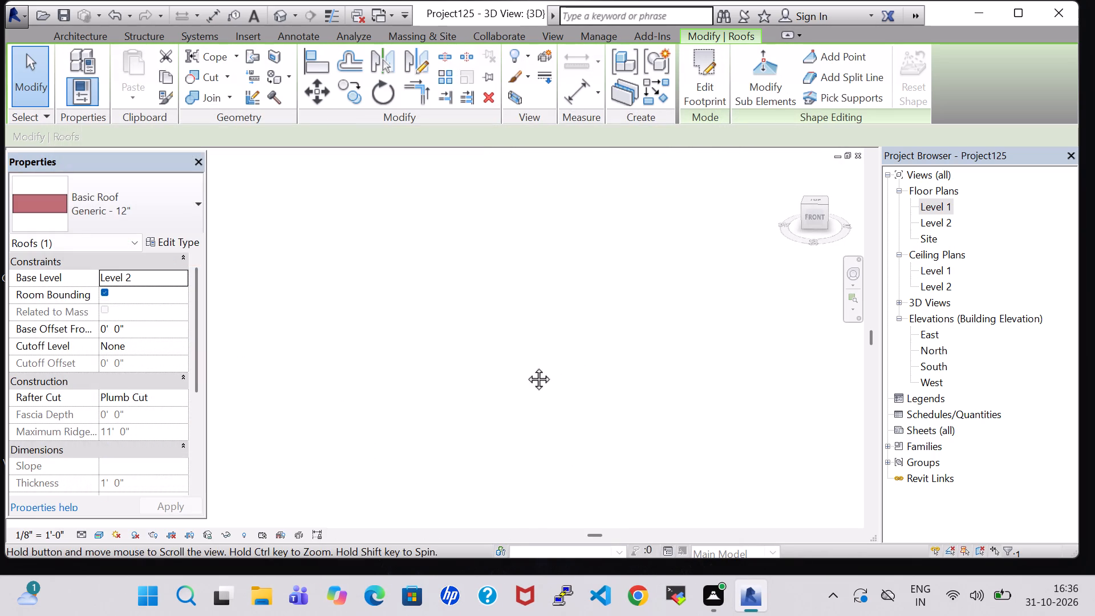
middle_click_drag(526, 366, 283, 386)
scroll(509, 369, "down", 14)
middle_click_drag(533, 359, 475, 362)
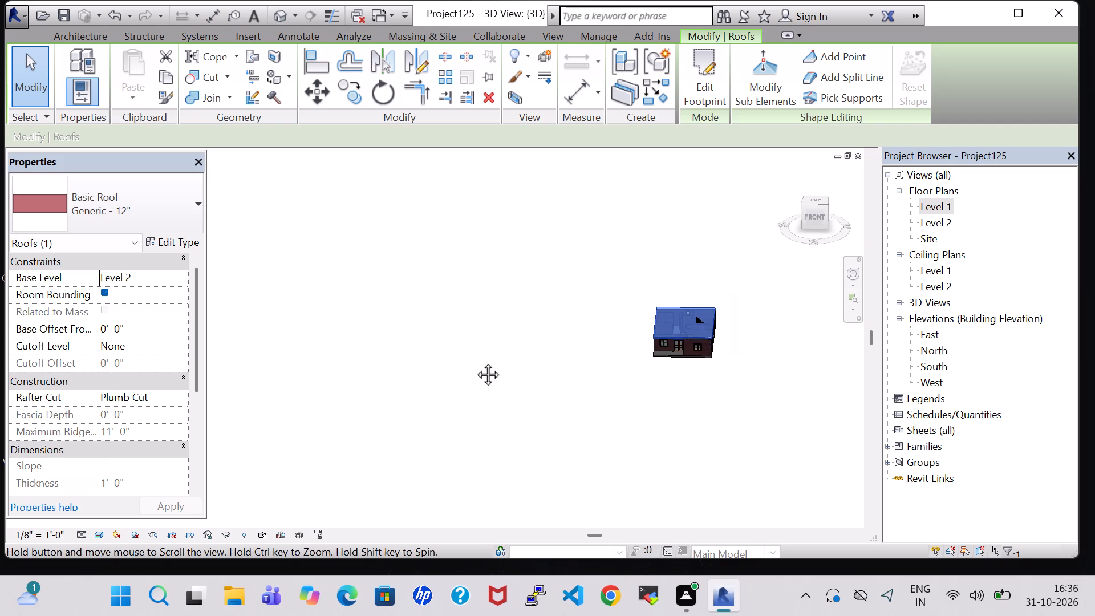
middle_click_drag(475, 362, 337, 370)
left_click(551, 402)
scroll(513, 378, "up", 4)
middle_click_drag(508, 378, 522, 323)
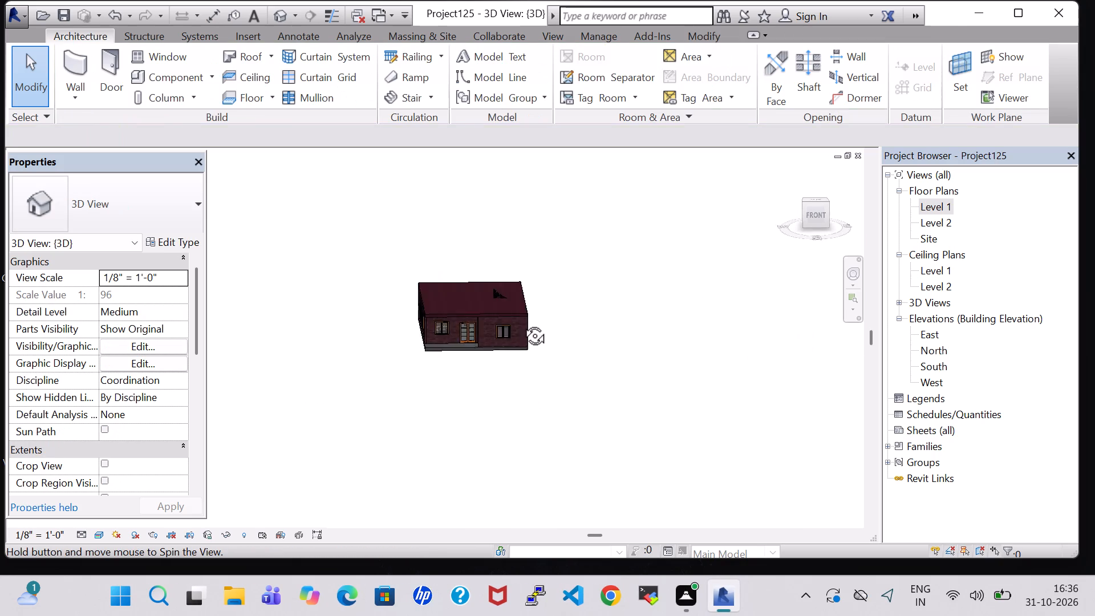
middle_click_drag(522, 323, 522, 320)
scroll(527, 297, "down", 1)
scroll(527, 297, "up", 12)
middle_click_drag(527, 292, 533, 344, "shift")
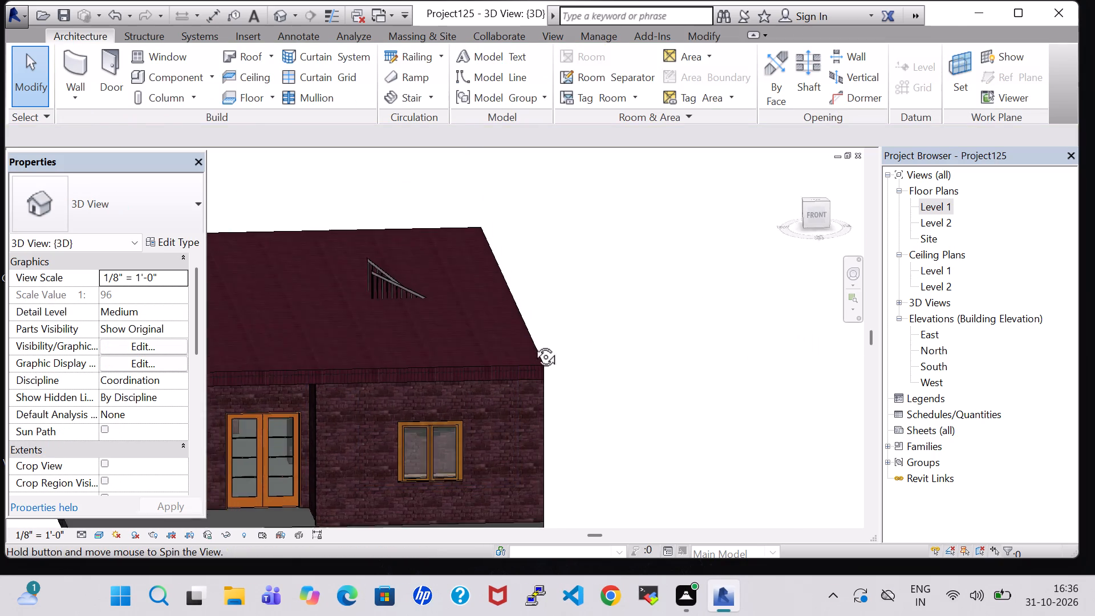
middle_click_drag(533, 344, 529, 427, "shift")
Start a railing path on Level 1 and draw its first segment, about 32'-0" long, along the north exterior wall.
double_click(937, 209)
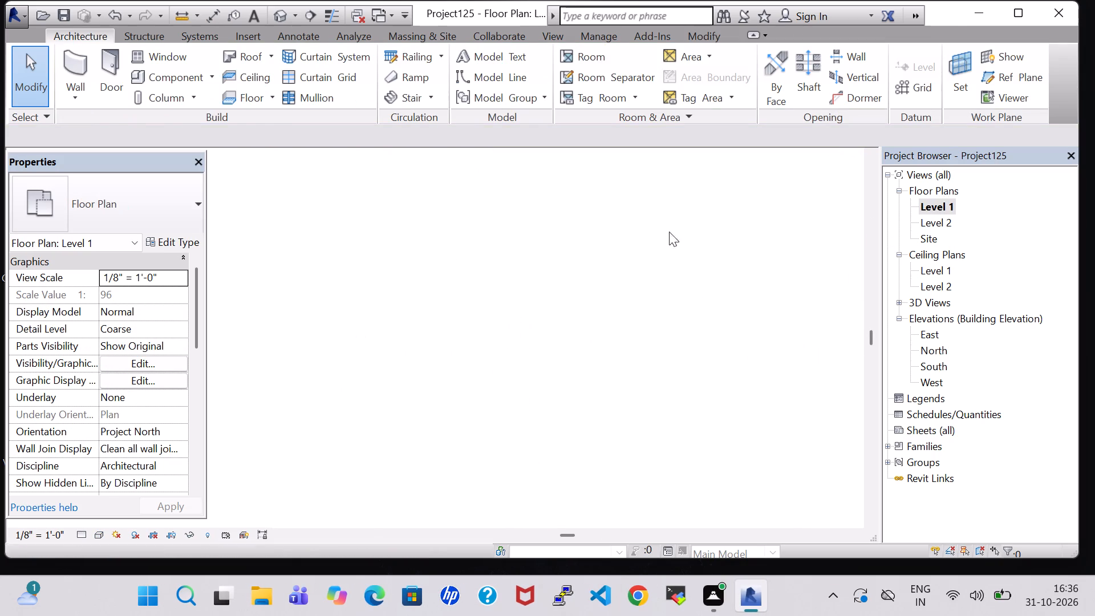
scroll(592, 252, "down", 8)
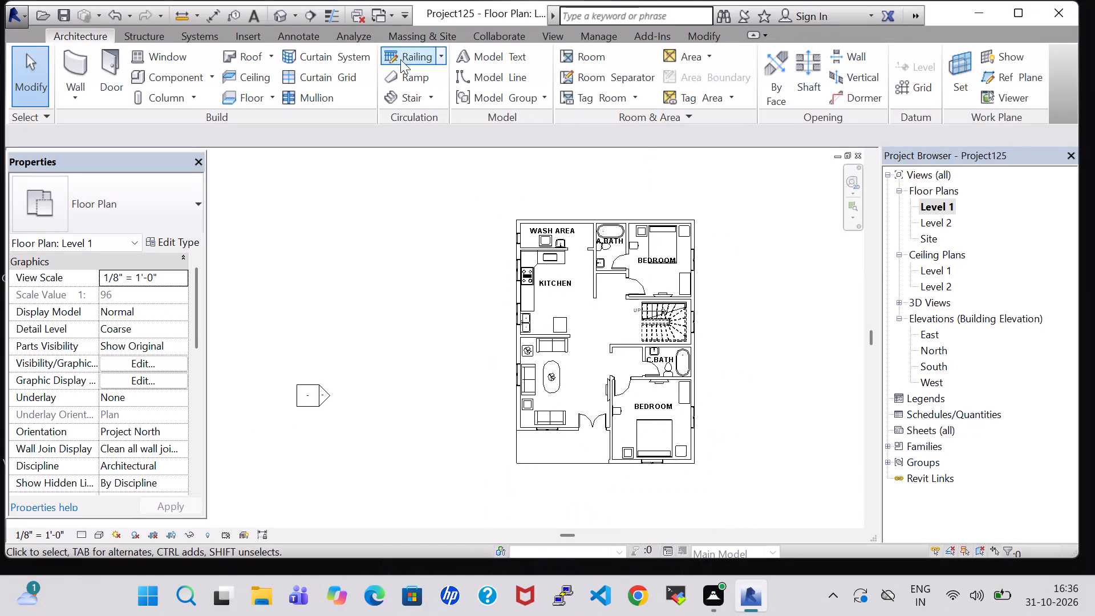
left_click(408, 60)
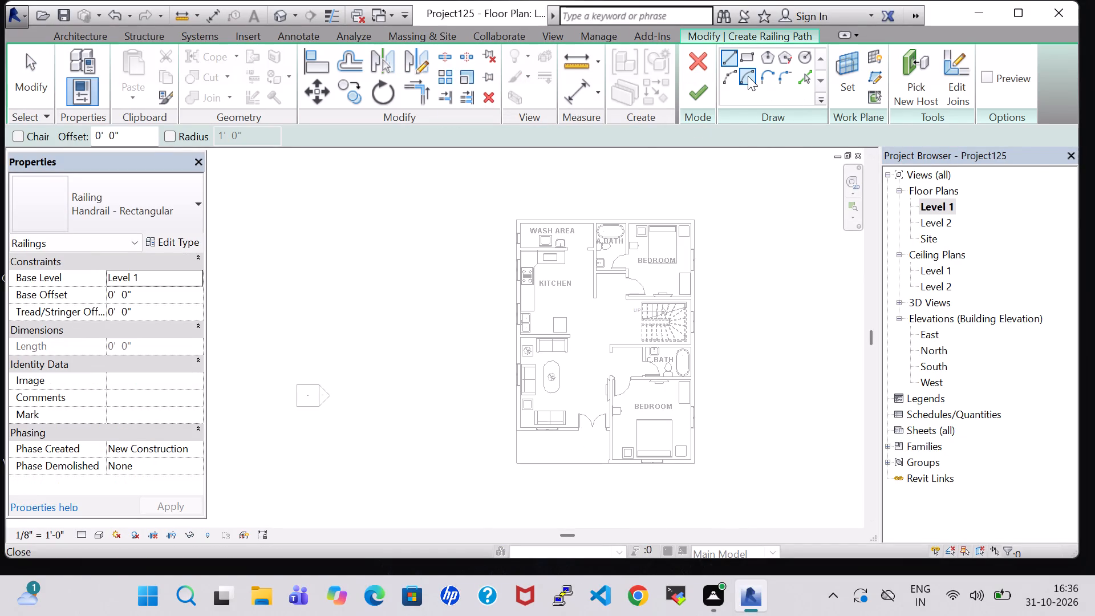
scroll(532, 265, "up", 2)
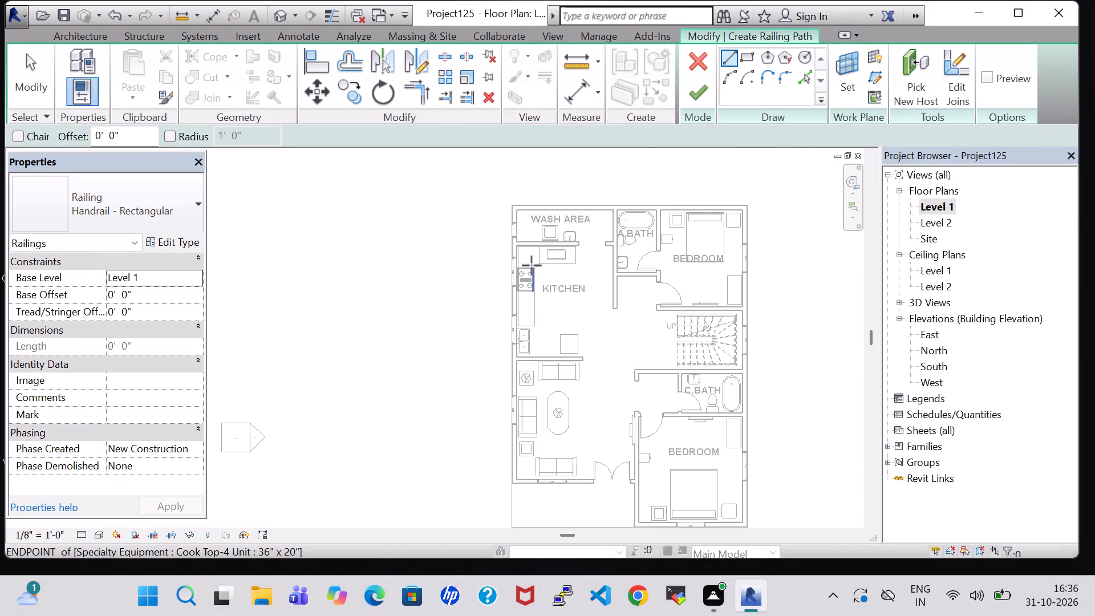
scroll(545, 198, "up", 8)
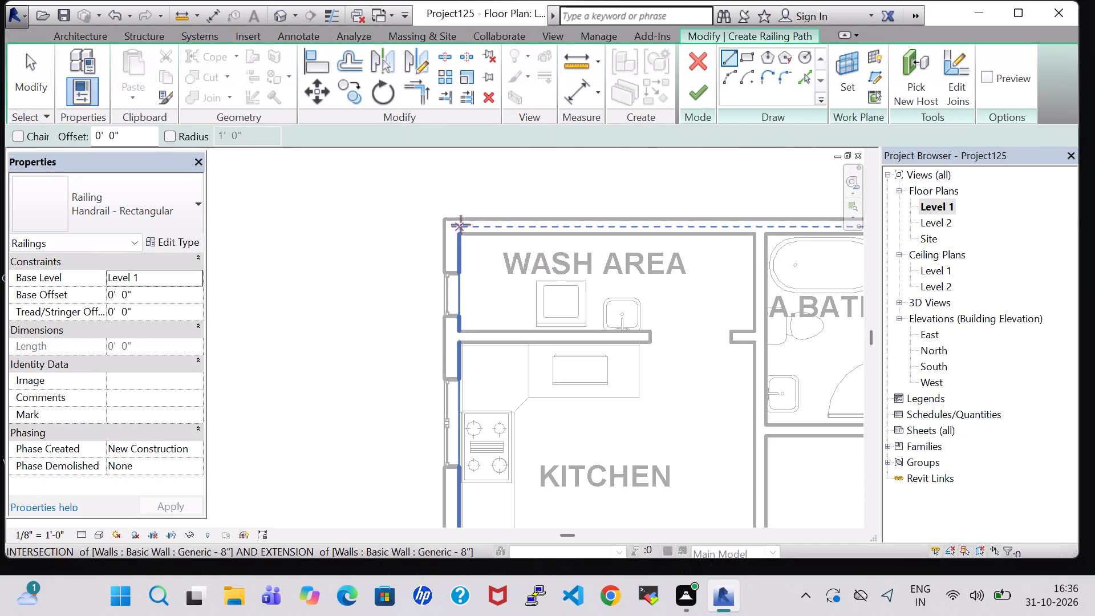
left_click(452, 230)
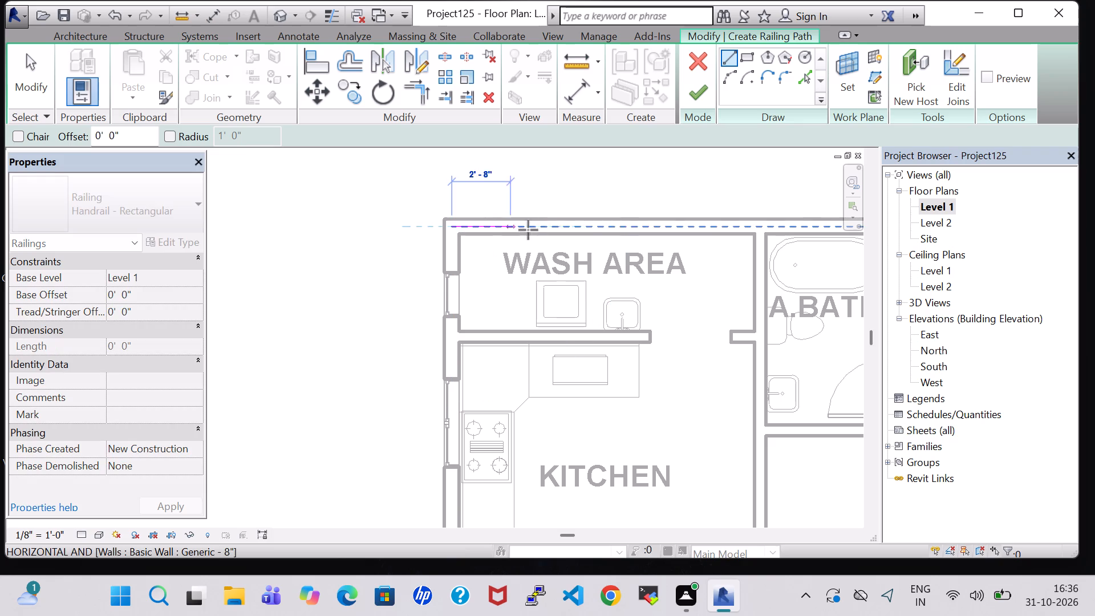
middle_click_drag(652, 224, 342, 247)
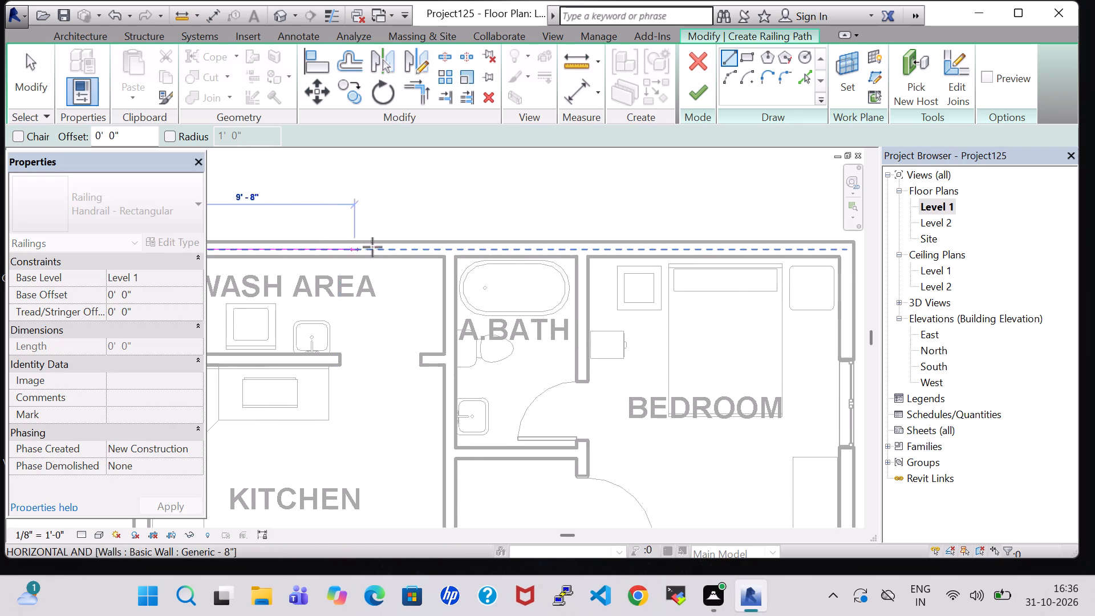
middle_click_drag(697, 252, 511, 249)
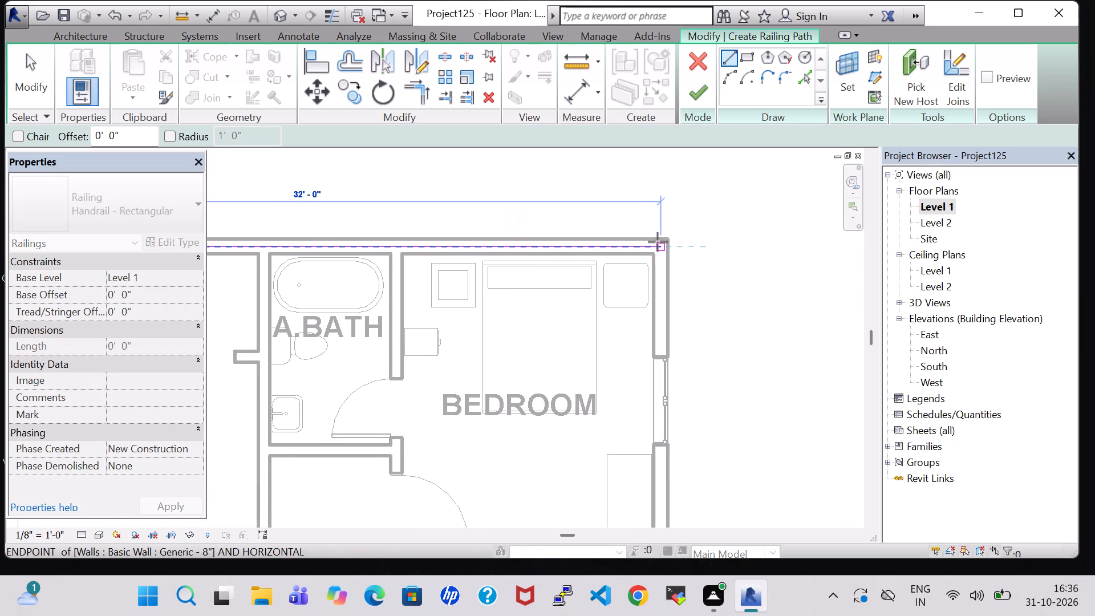
left_click(662, 246)
left_click(660, 249)
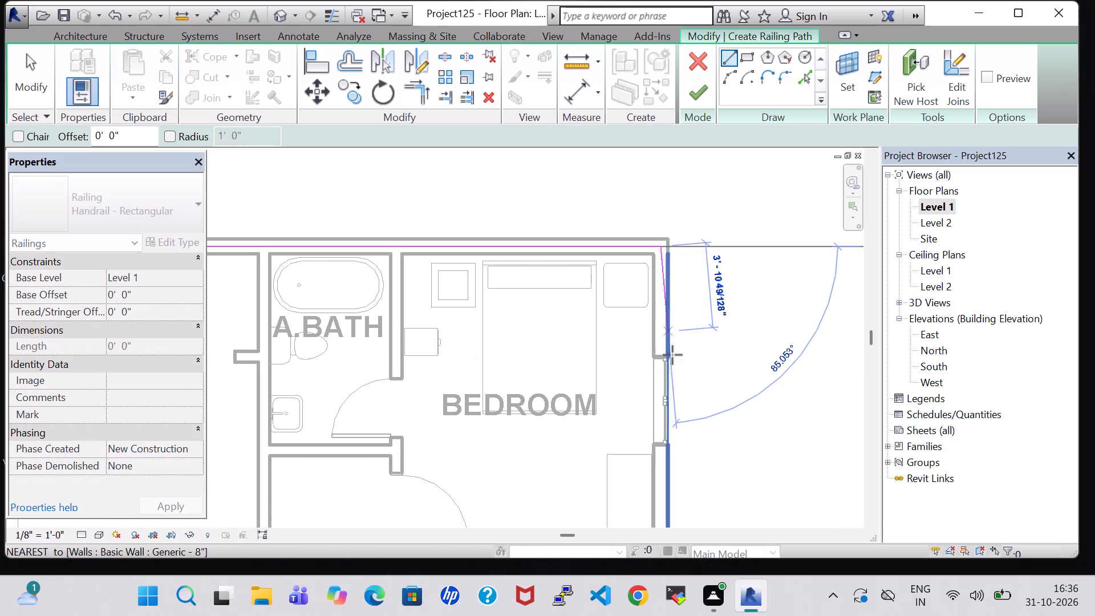
Continue the railing path along the east exterior wall and draw the south segment, about 32'-1" long, across the porch front.
middle_click_drag(663, 454, 652, 216)
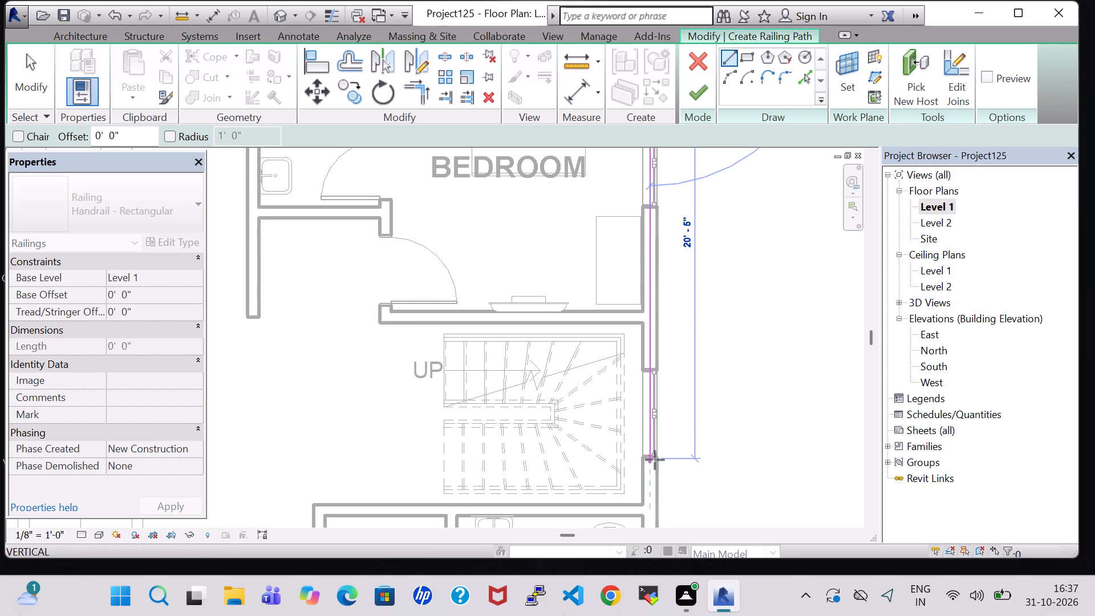
middle_click_drag(655, 460, 662, 237)
middle_click_drag(674, 431, 659, 240)
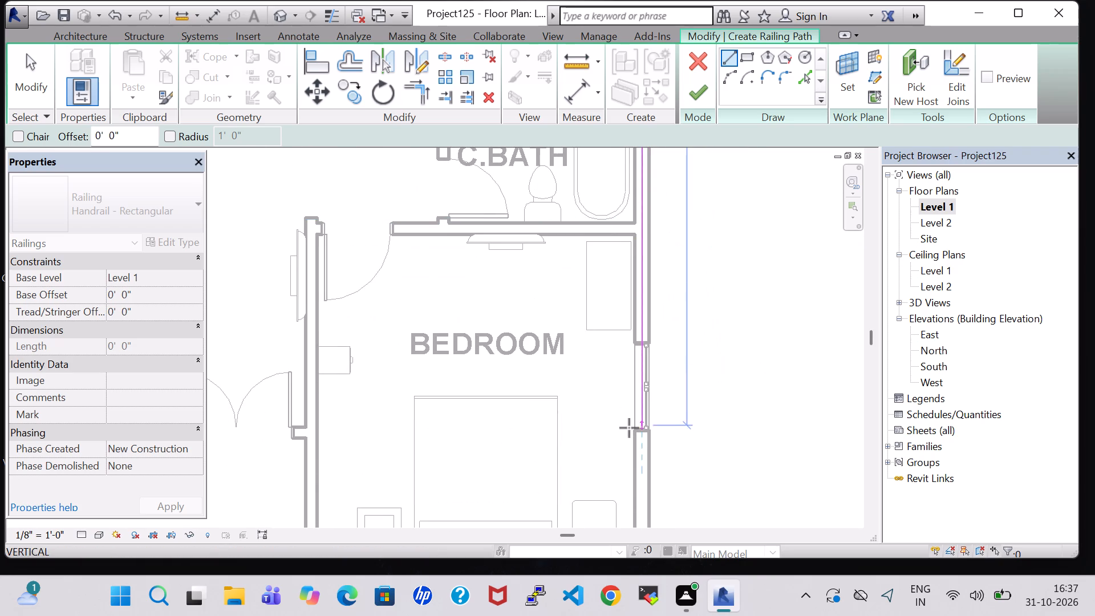
middle_click_drag(629, 431, 633, 184)
left_click(644, 317)
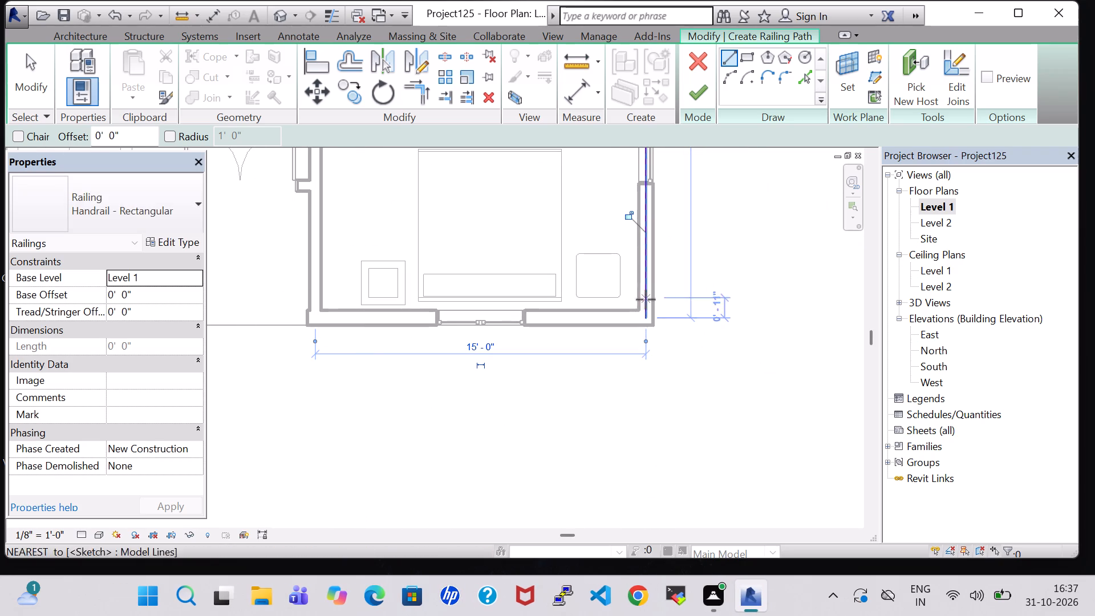
left_click(646, 313)
middle_click_drag(319, 313, 690, 319)
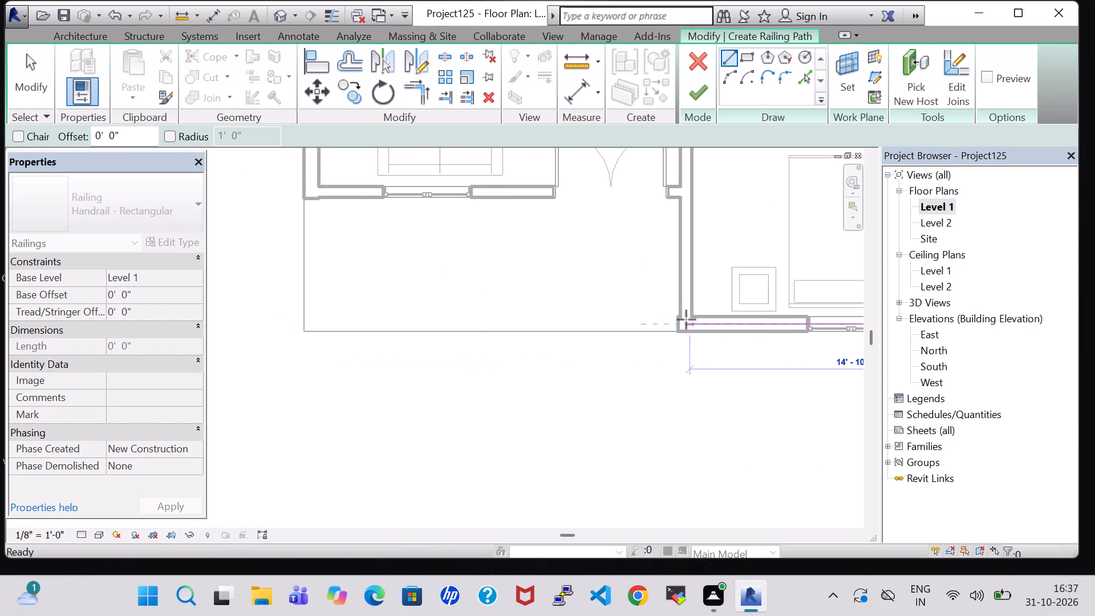
left_click(309, 325)
left_click(309, 323)
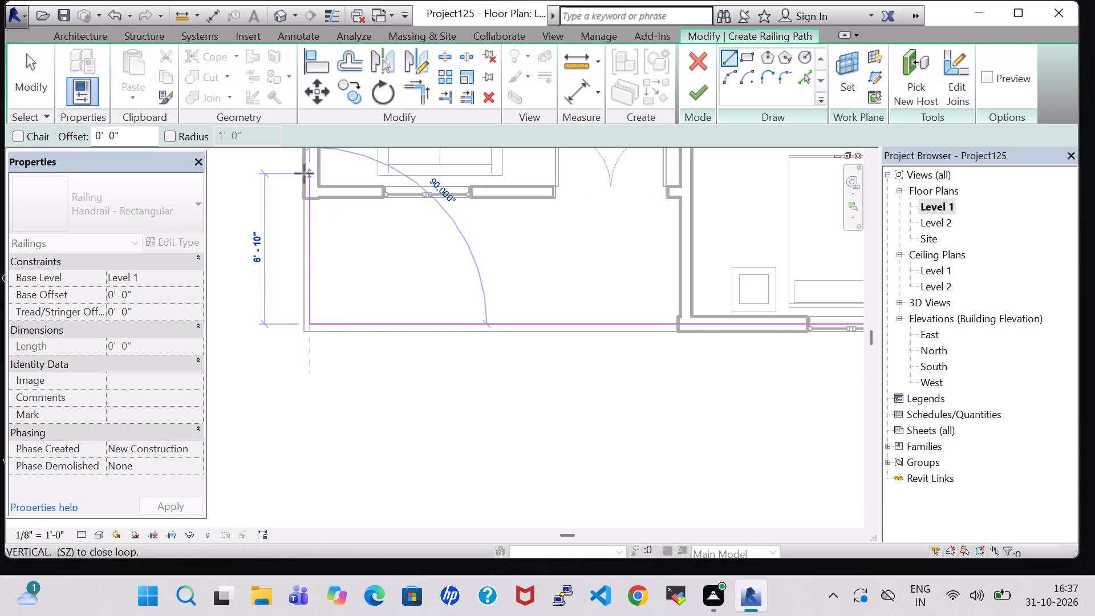
Close the railing path along the west exterior wall at the wash area corner and finish the railing.
middle_click_drag(304, 173, 385, 451)
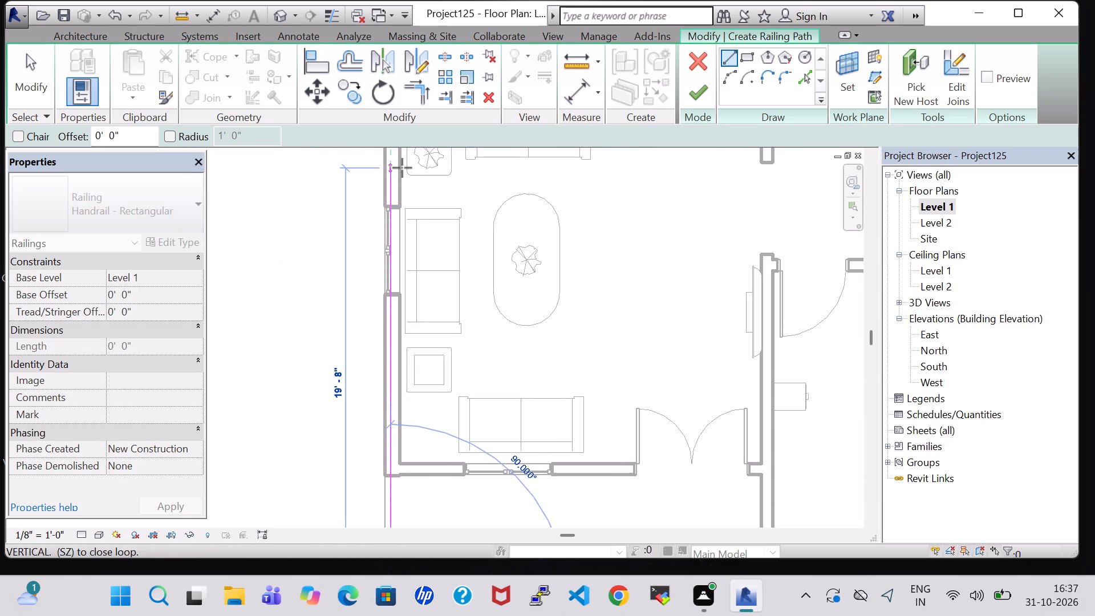
middle_click_drag(402, 168, 406, 488)
middle_click_drag(405, 223, 404, 440)
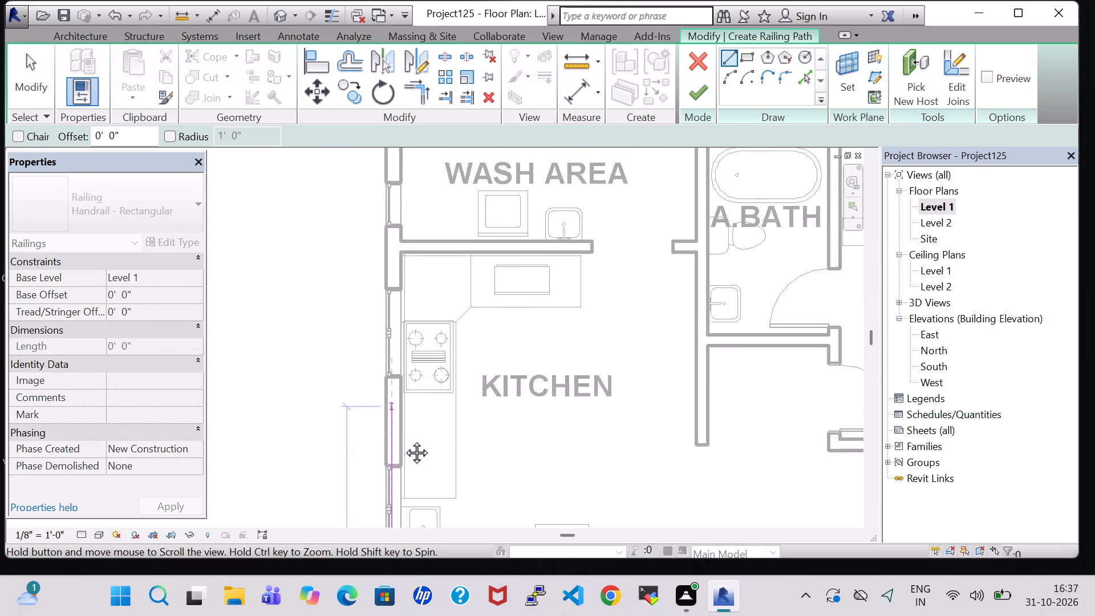
middle_click_drag(404, 440, 404, 443)
left_click(392, 173)
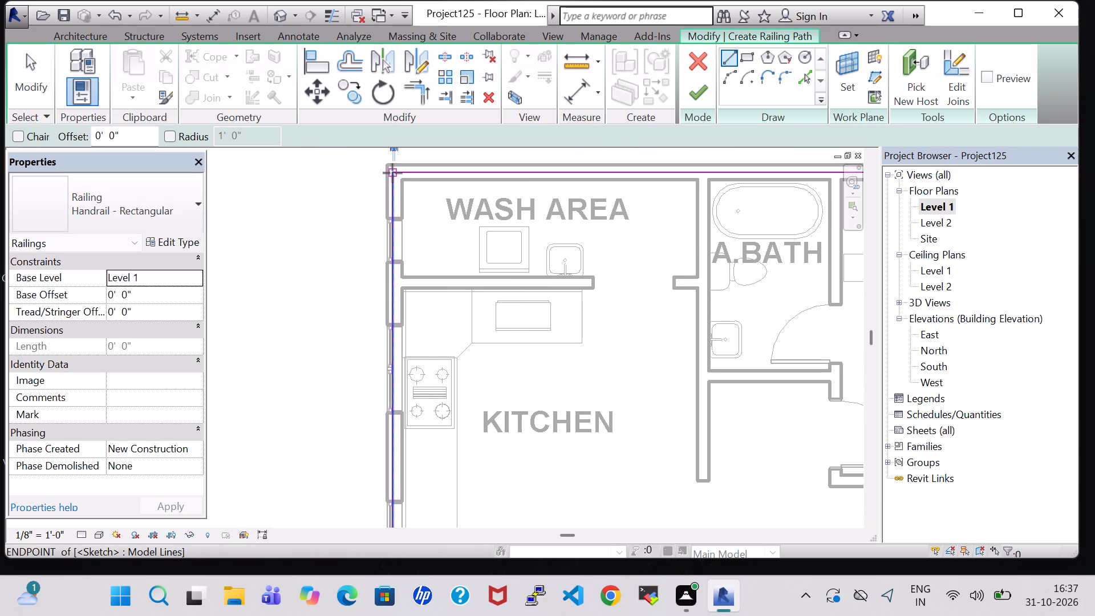
left_click(688, 86)
Change the perimeter railing's type to Glass Panel - Bottom Fill.
scroll(699, 321, "down", 3)
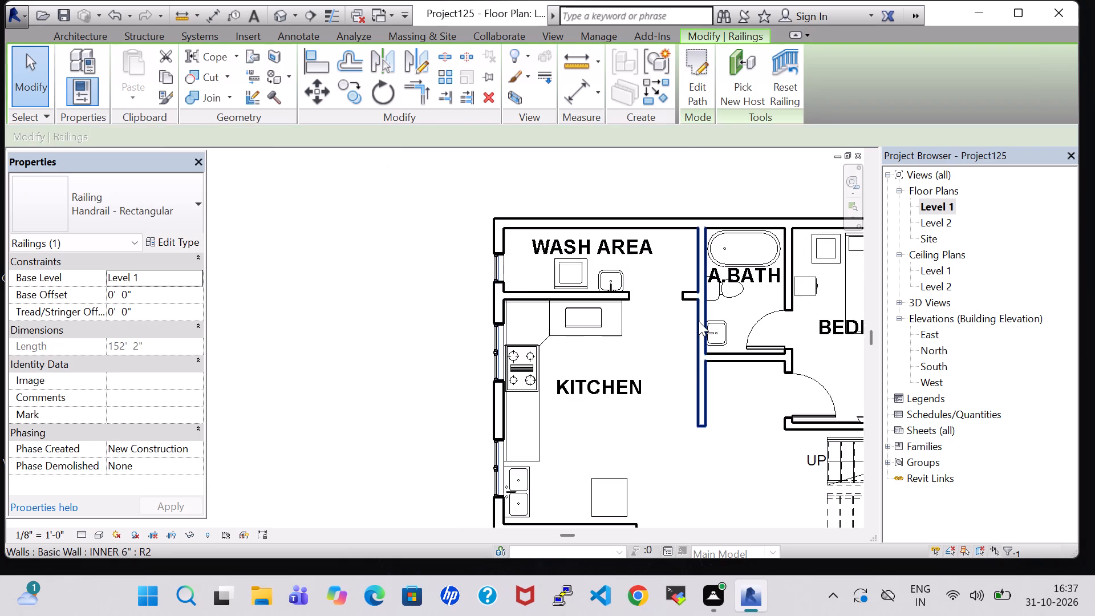
scroll(699, 321, "down", 2)
middle_click_drag(653, 407, 597, 173)
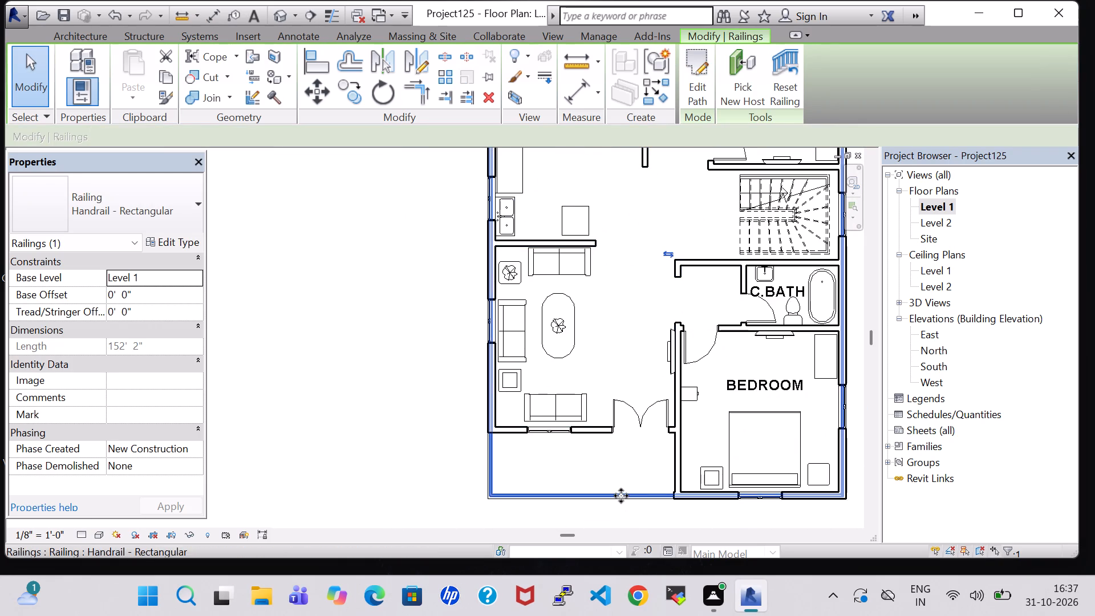
left_click(621, 496)
left_click(168, 216)
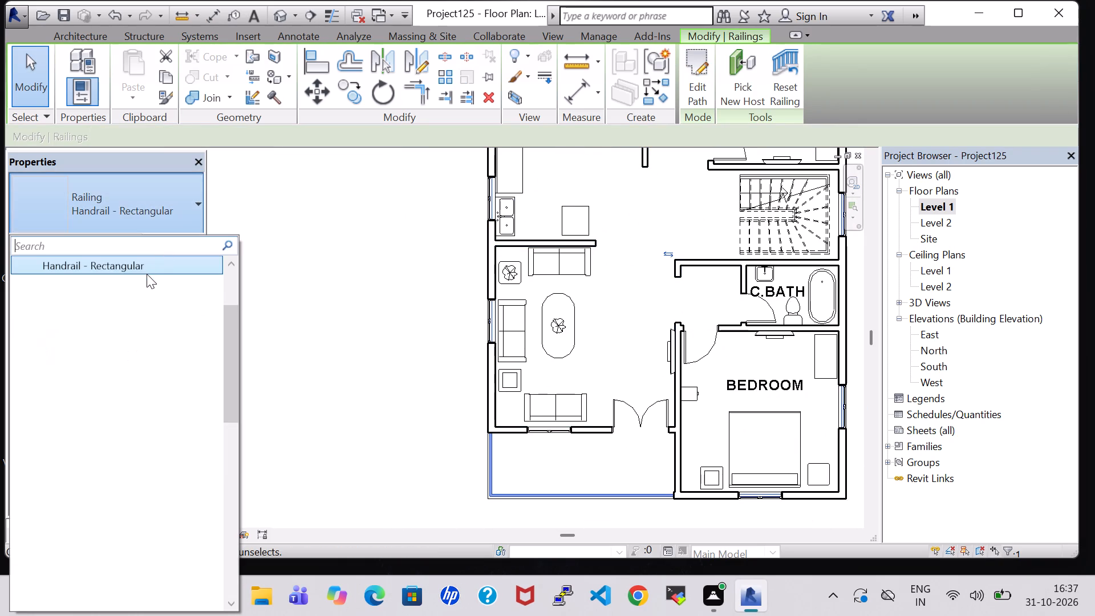
scroll(147, 274, "up", 3)
left_click(145, 287)
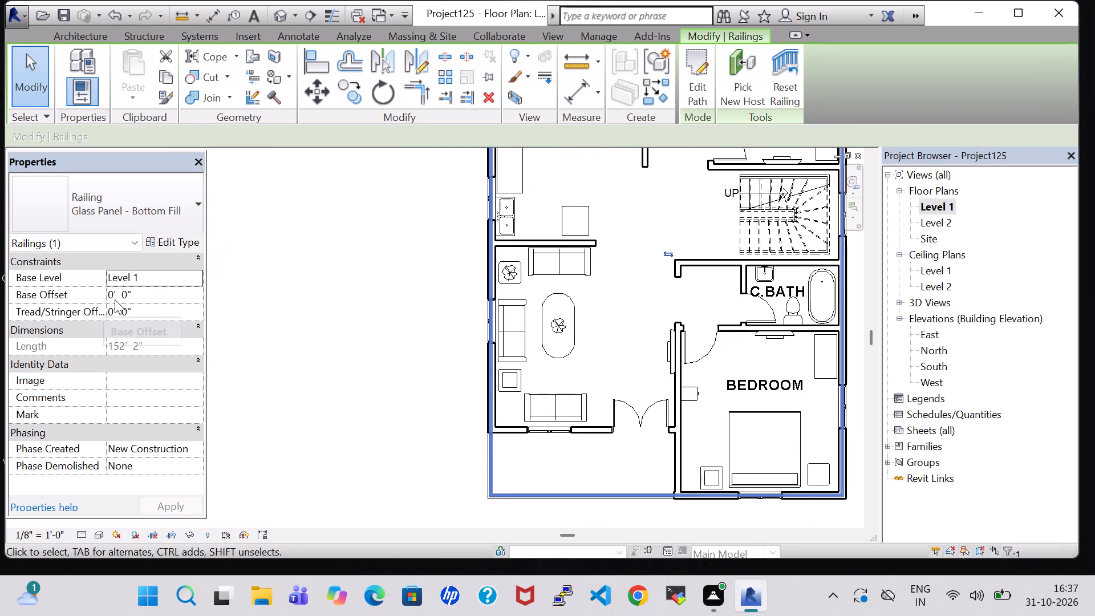
Set the perimeter railing's base offset to 11' 0" and show it in the 3D view.
left_click(115, 299)
key("BackSpace")
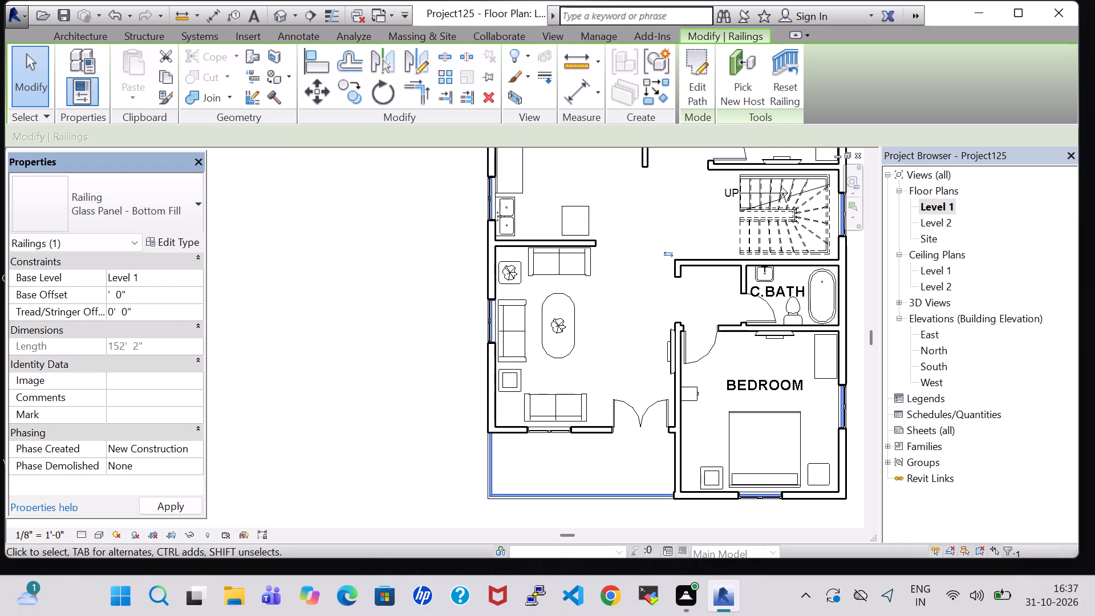
type("11")
left_click(170, 508)
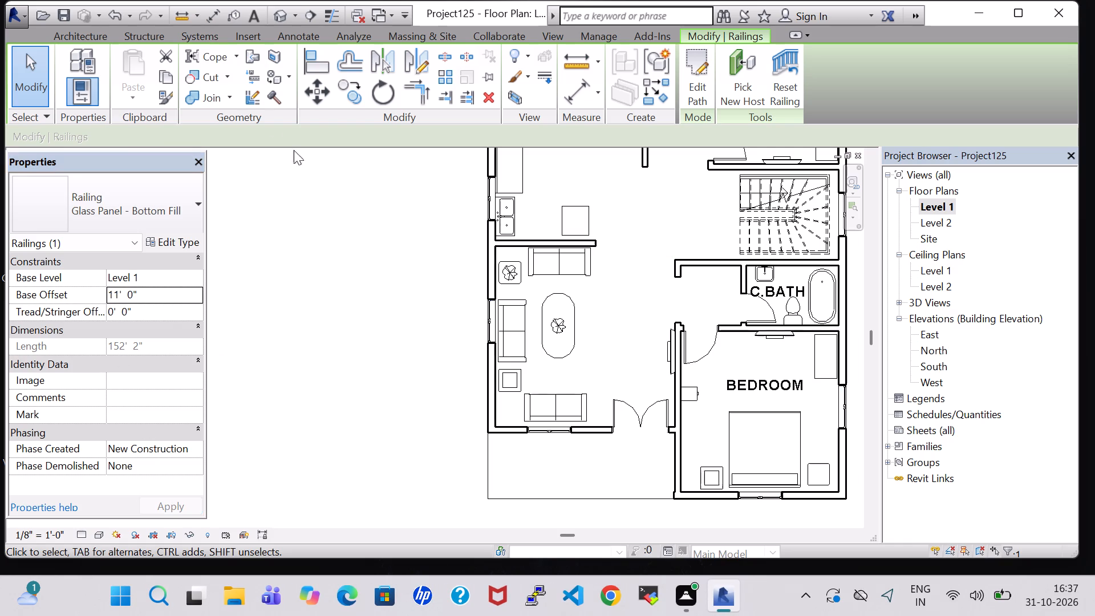
double_click(277, 19)
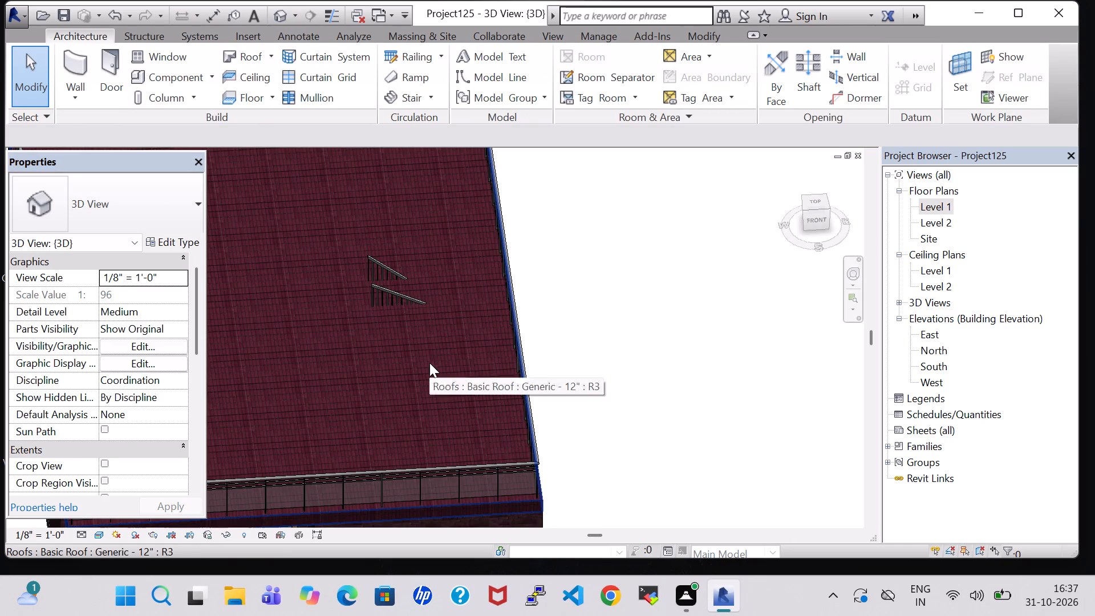
Examine the glass perimeter railing and the flat roof from several sides in the 3D view.
middle_click_drag(425, 372, 428, 237)
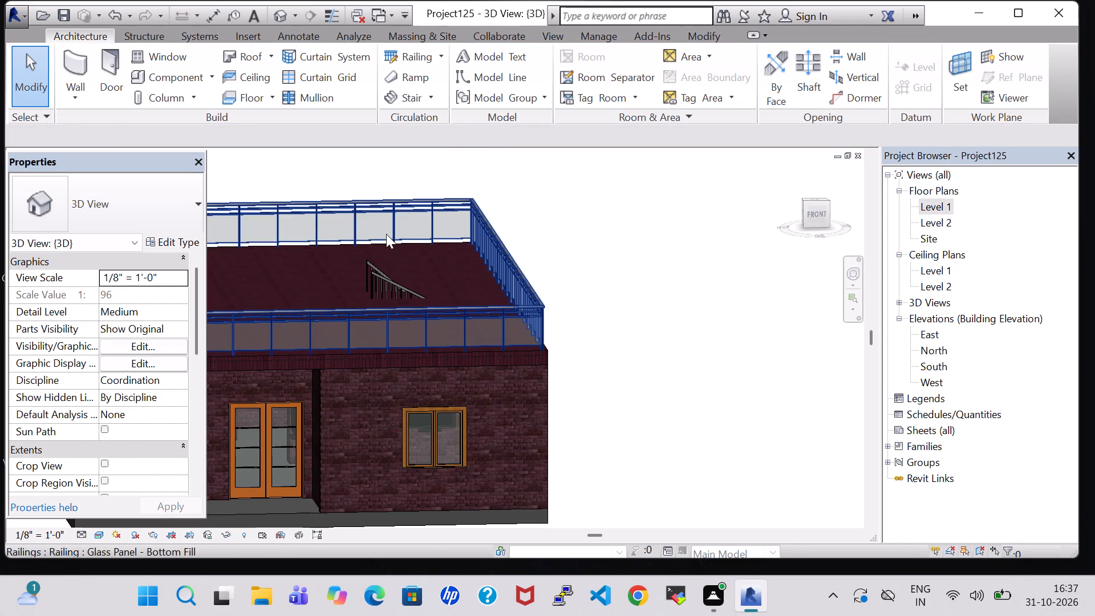
middle_click_drag(386, 234, 417, 277)
scroll(407, 273, "down", 5)
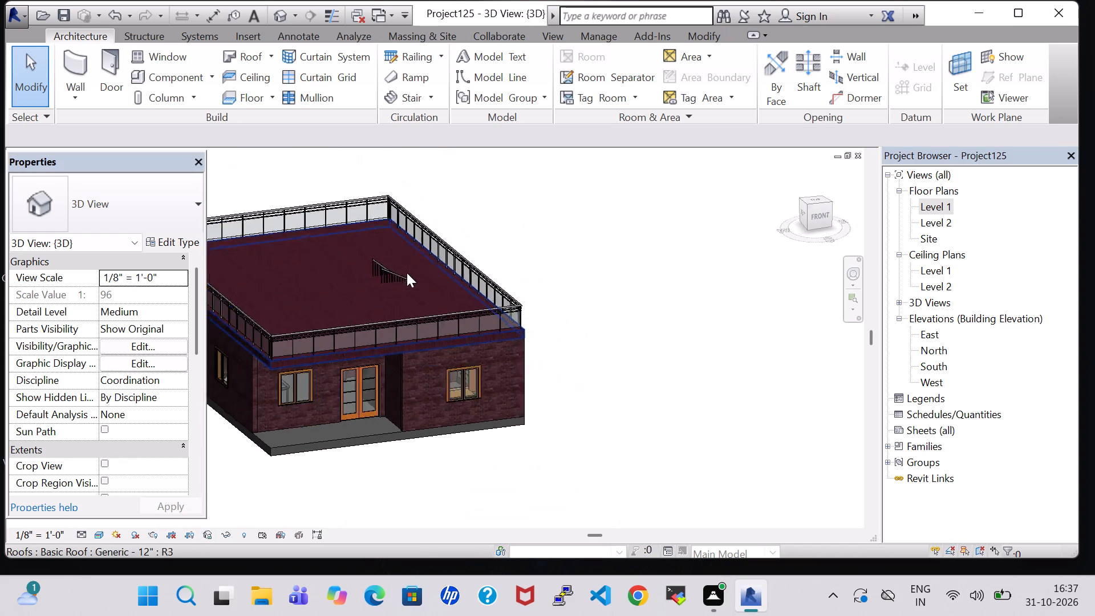
scroll(407, 273, "down", 1)
middle_click_drag(348, 270, 306, 286)
middle_click_drag(305, 285, 508, 285)
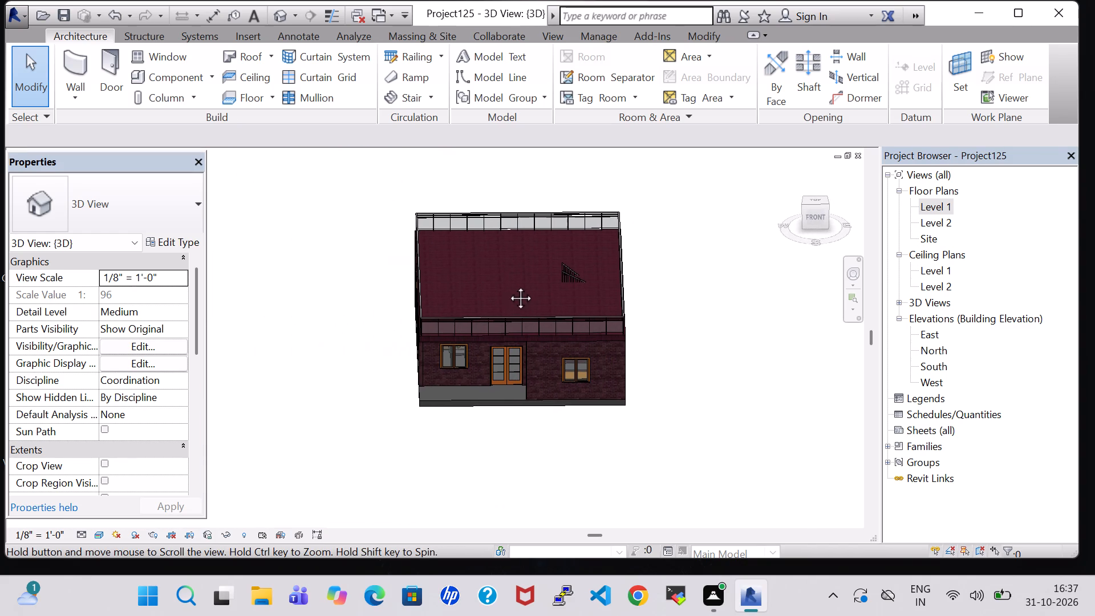
middle_click_drag(508, 285, 543, 295)
middle_click_drag(538, 297, 534, 265)
scroll(534, 264, "up", 7)
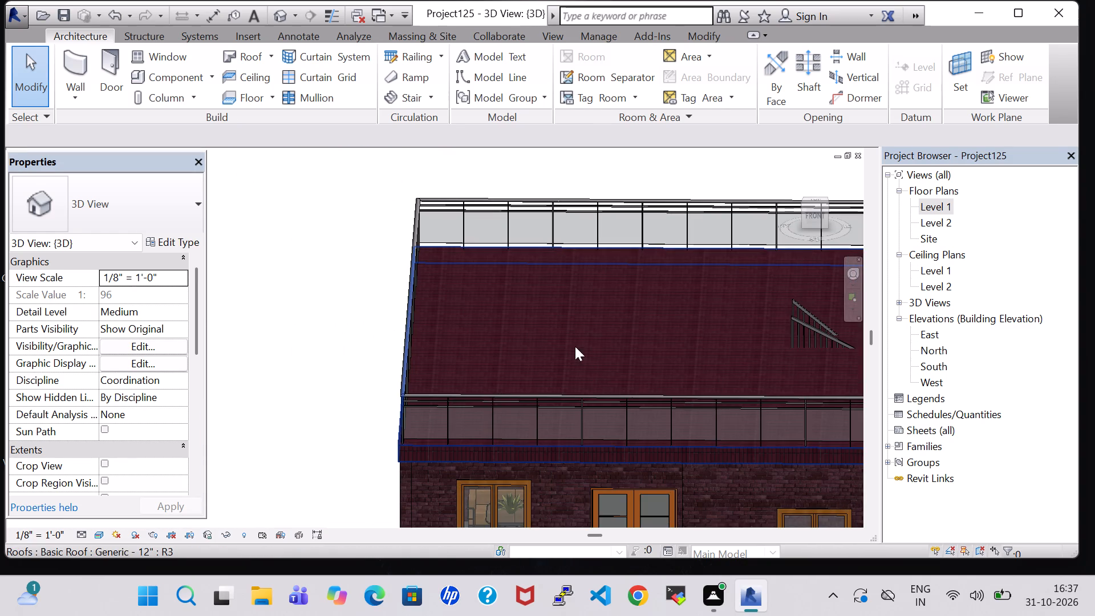
middle_click_drag(575, 348, 592, 339)
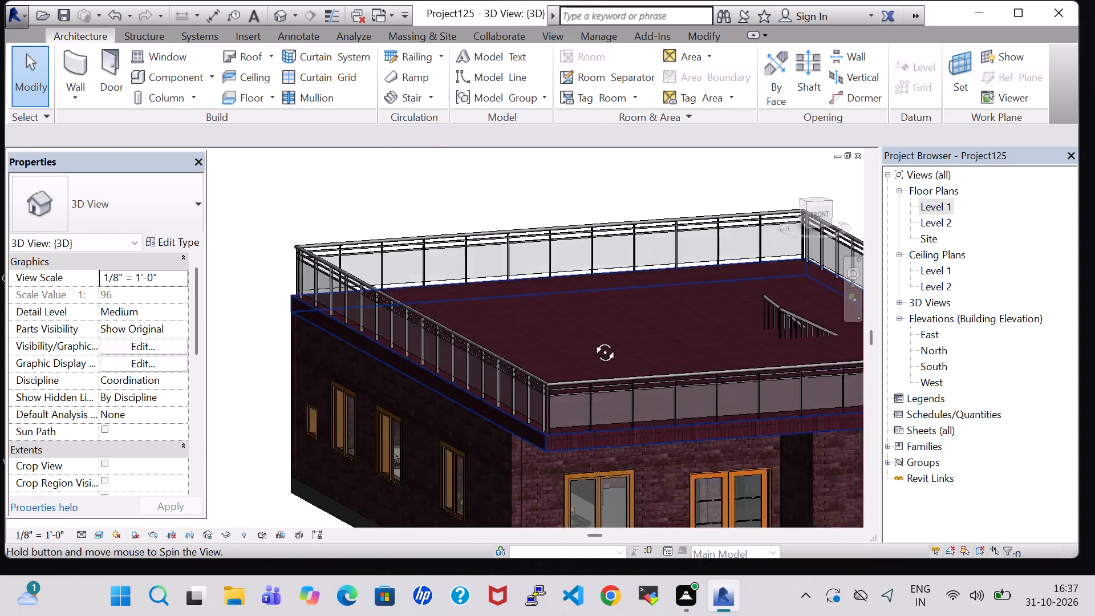
middle_click_drag(592, 339, 516, 360)
middle_click(516, 360)
middle_click(521, 360)
middle_click_drag(521, 362, 574, 307)
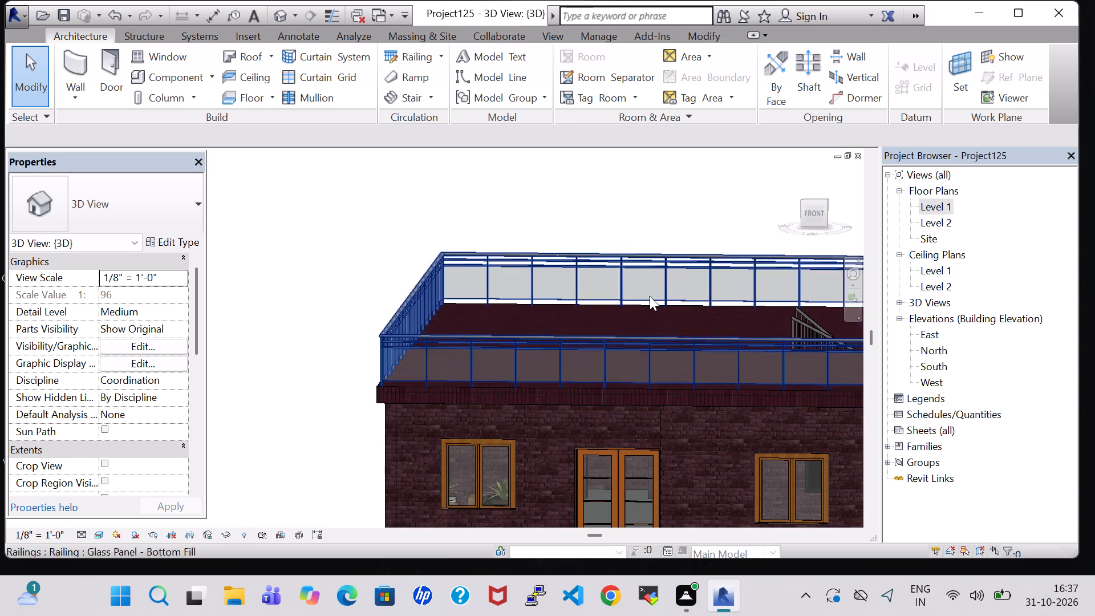
scroll(670, 287, "down", 3)
middle_click_drag(670, 284, 655, 391, "shift")
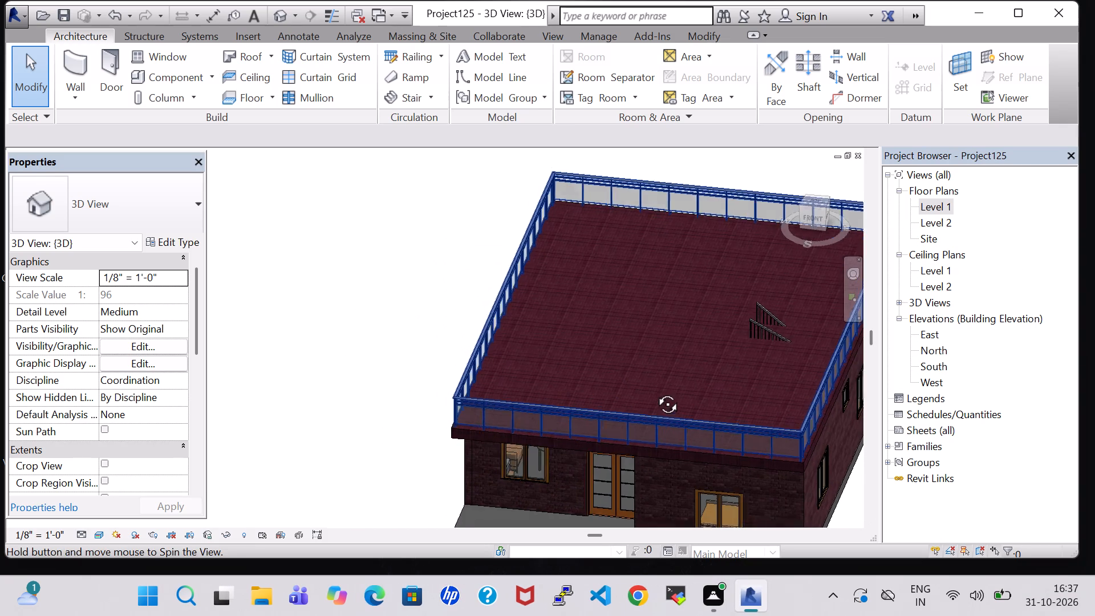
middle_click_drag(655, 391, 654, 395, "shift")
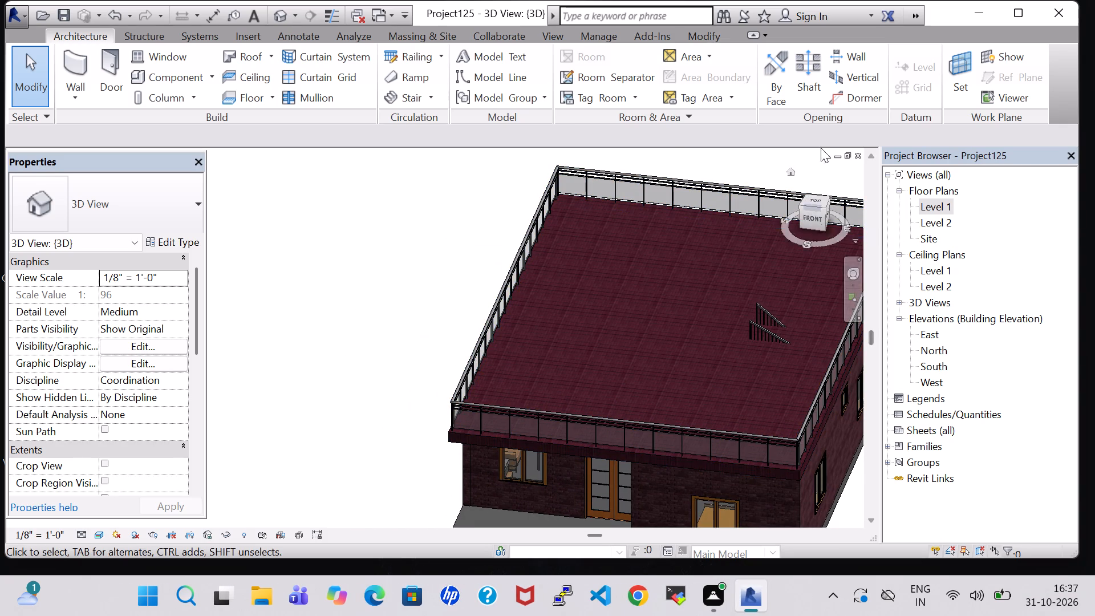
Open the flat roof's footprint for editing and switch to the Level 1 floor plan.
middle_click_drag(660, 228, 735, 441)
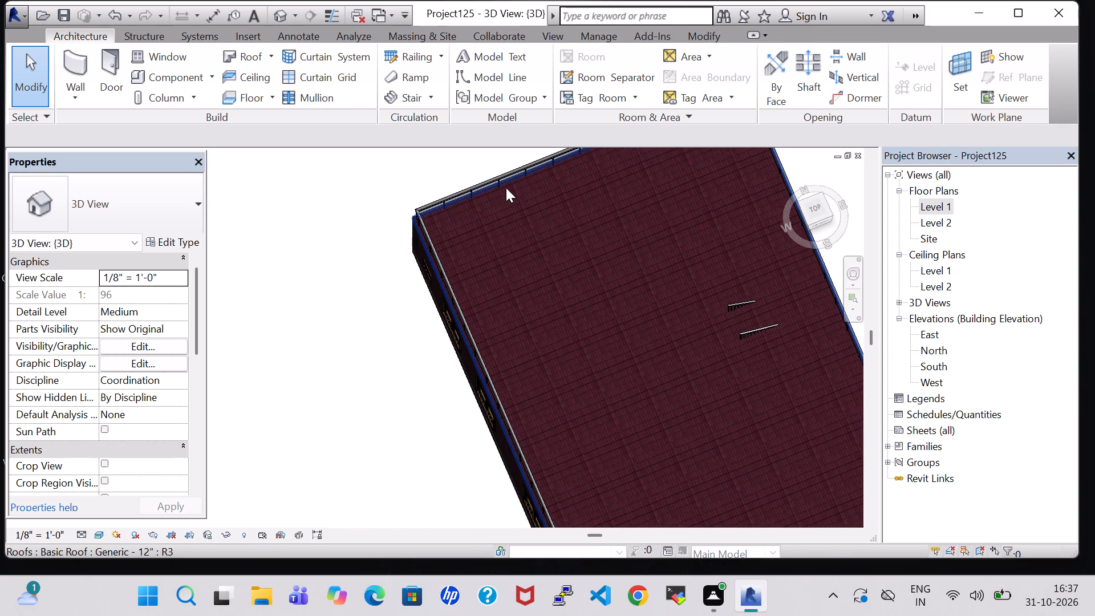
left_click(506, 188)
left_click(692, 83)
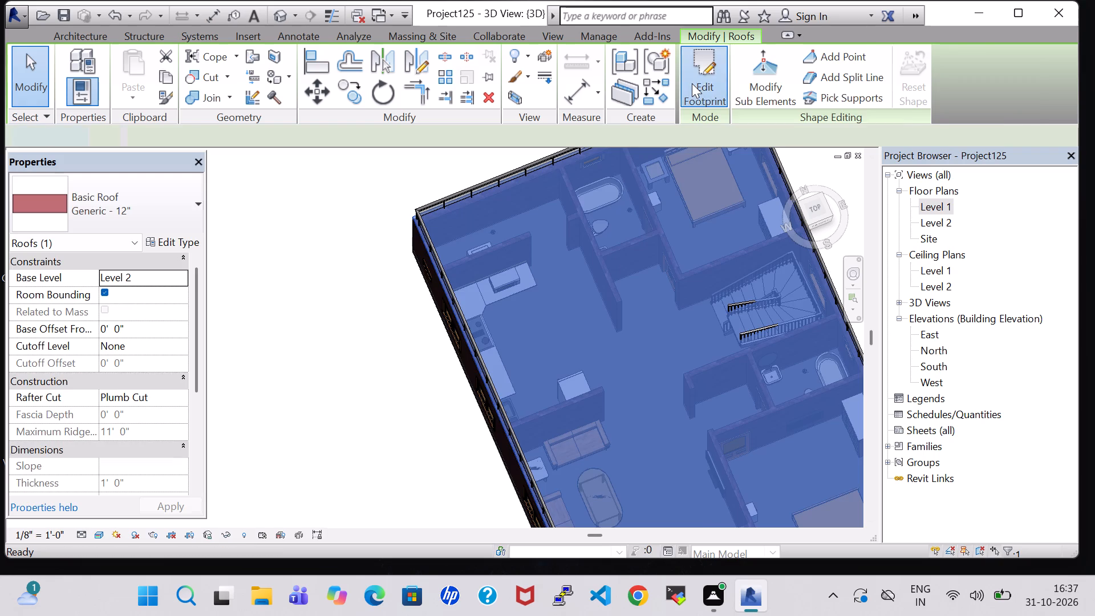
left_click(826, 59)
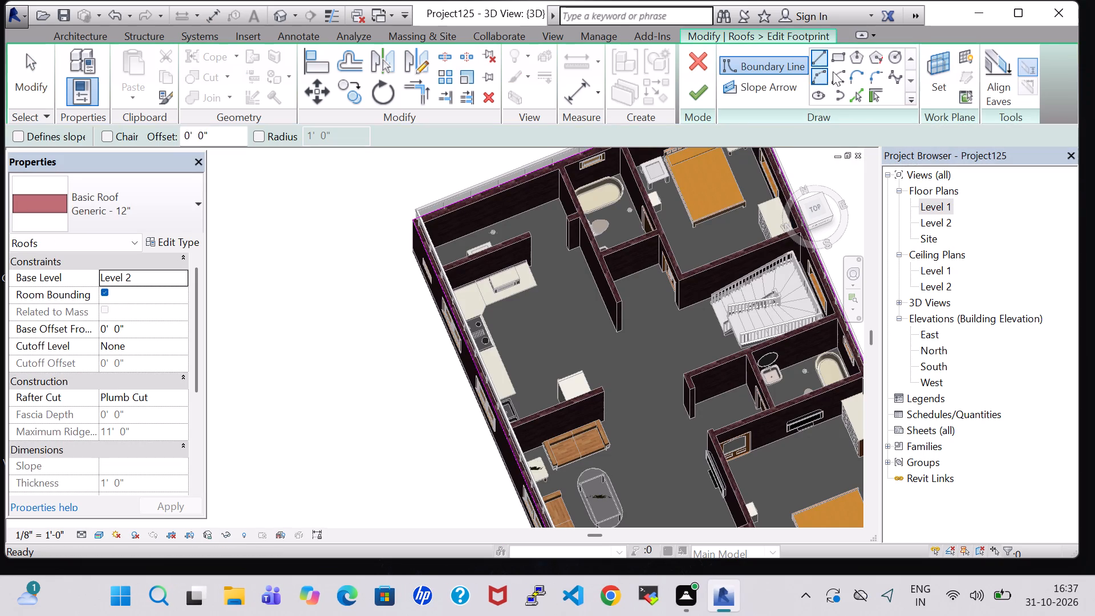
middle_click_drag(793, 294, 770, 362, "shift")
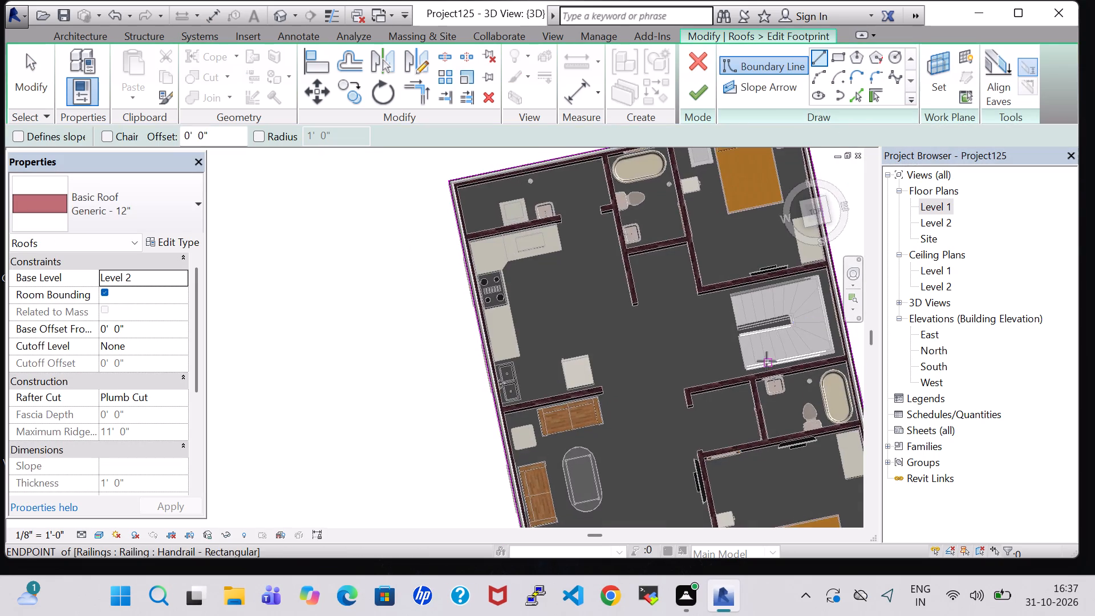
scroll(766, 361, "up", 6)
middle_click_drag(770, 327, 595, 407)
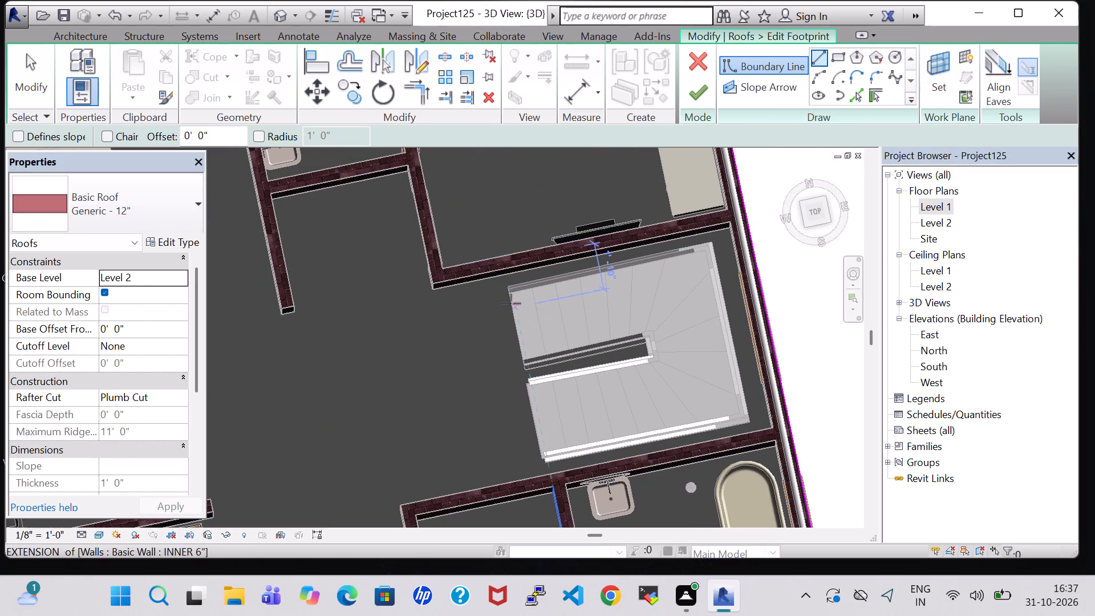
double_click(937, 201)
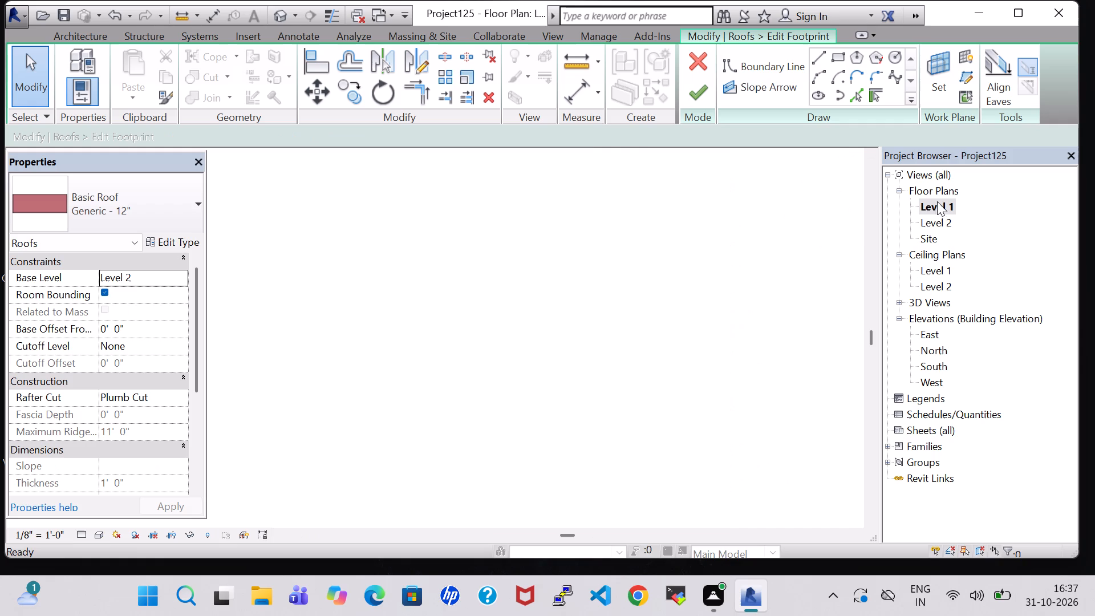
Draw a horizontal roof boundary line about 9'-9" long between the staircase and the wall on its north side.
left_click(822, 63)
middle_click_drag(802, 201, 738, 318)
scroll(773, 303, "up", 3)
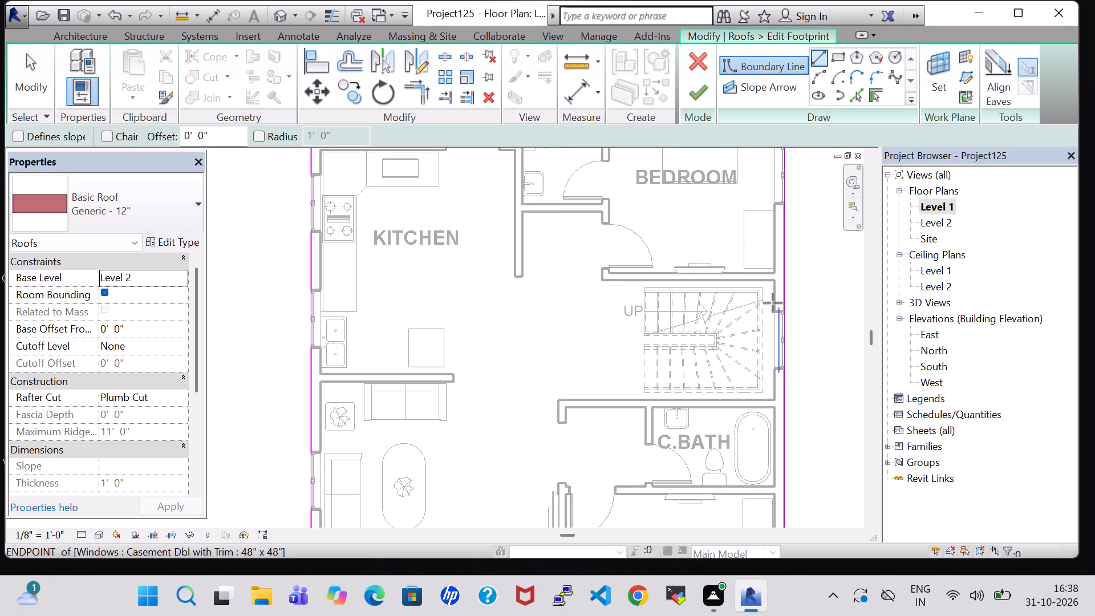
scroll(773, 303, "up", 4)
left_click(765, 265)
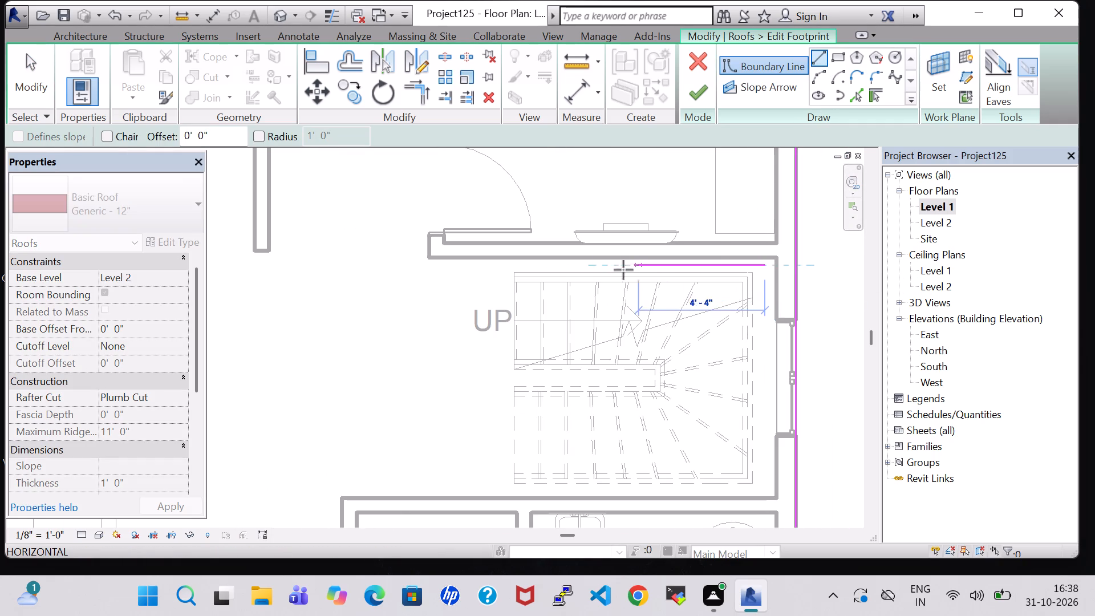
double_click(480, 270)
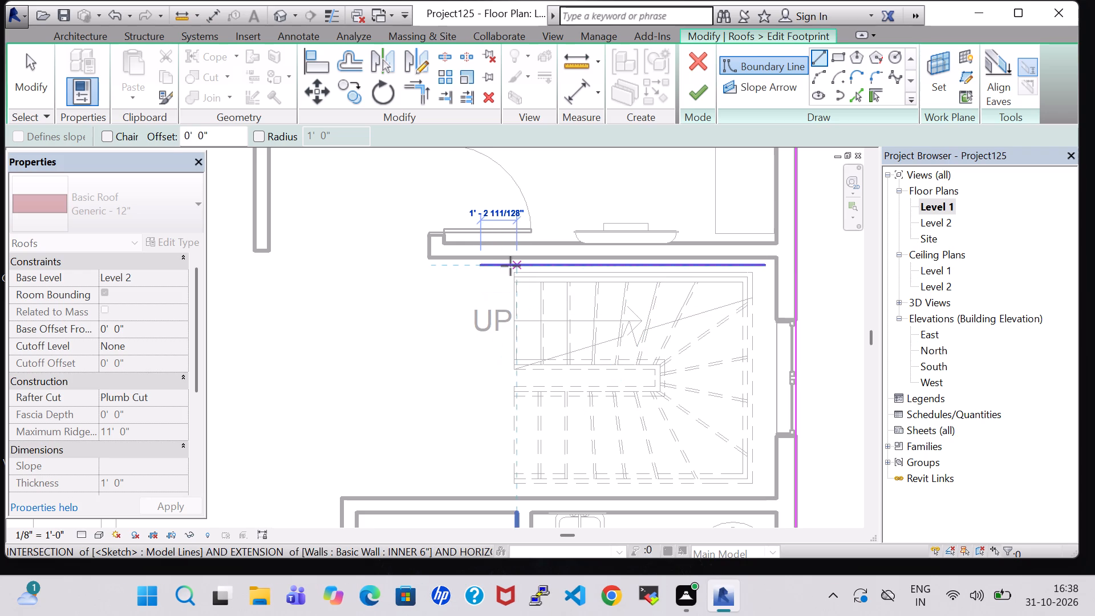
key("Escape")
key("Escape")
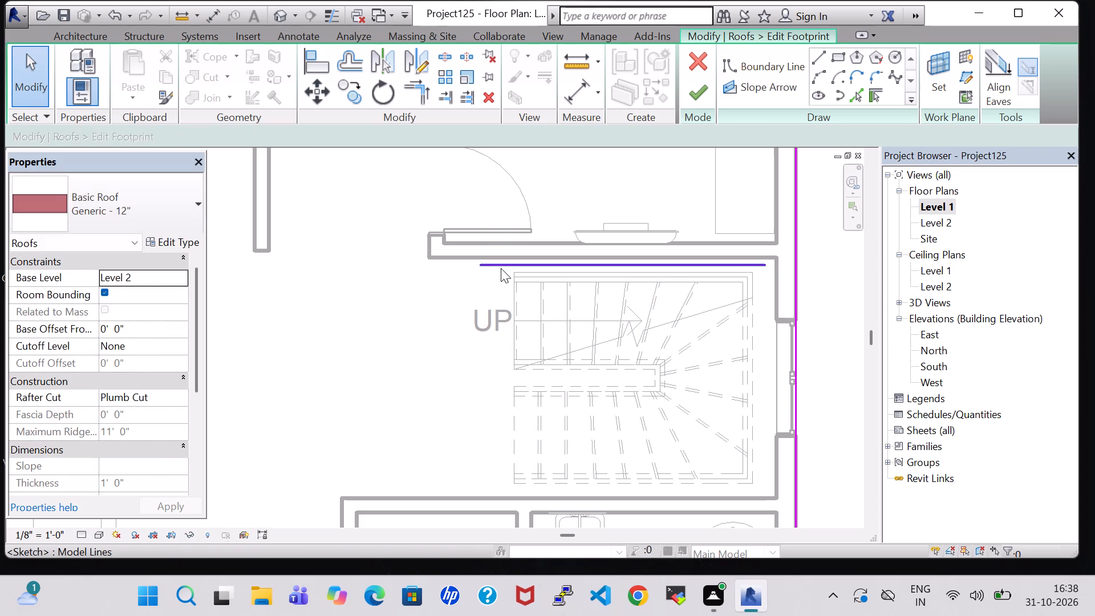
Shift and shorten the new boundary line to about 8'-8" so it spans just past both ends of the staircase.
left_click(499, 267)
key("Right")
key("Right")
key("Right")
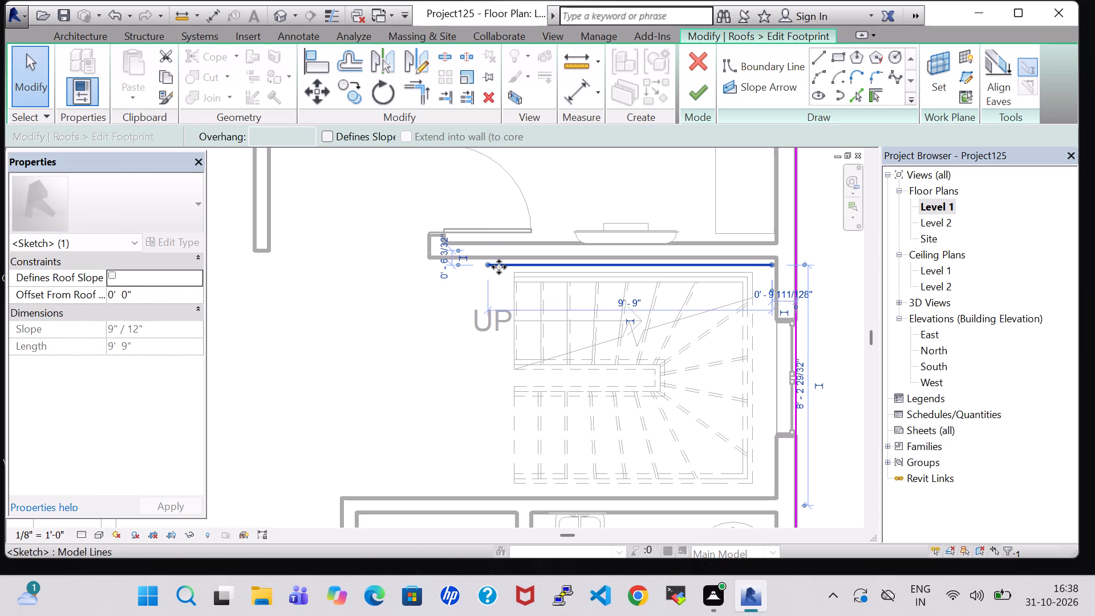
key("Right")
left_click_drag(490, 265, 516, 266)
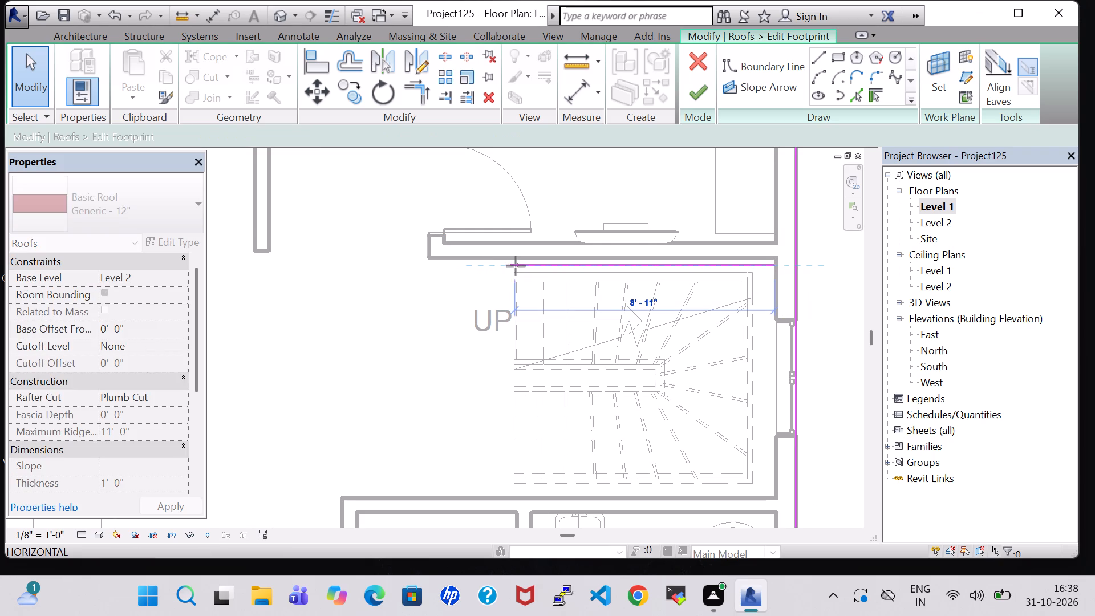
left_click_drag(516, 266, 511, 266)
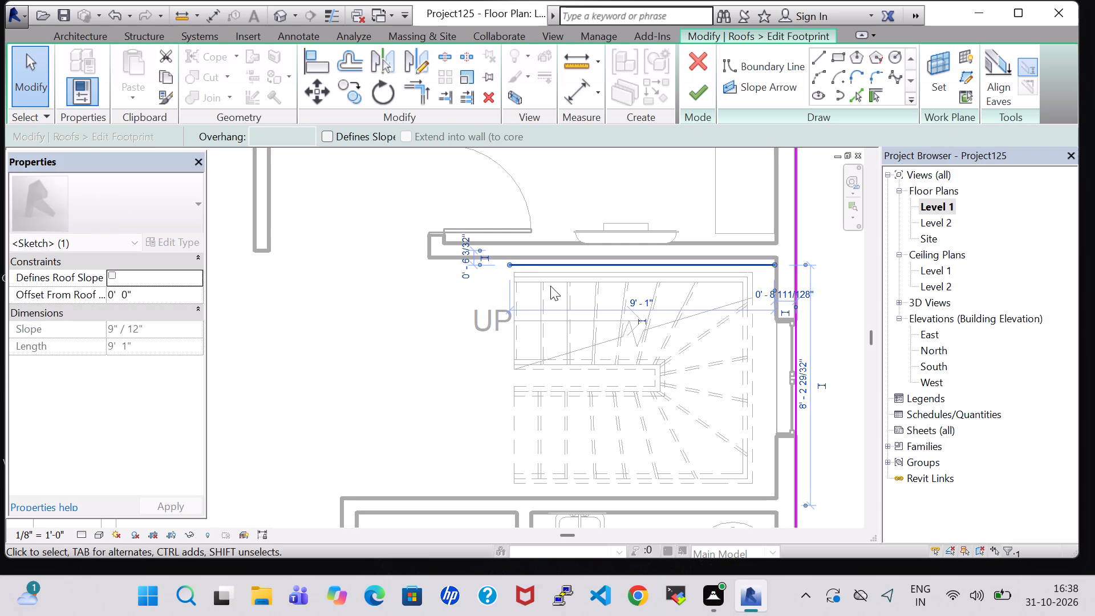
key("Escape")
left_click(644, 268)
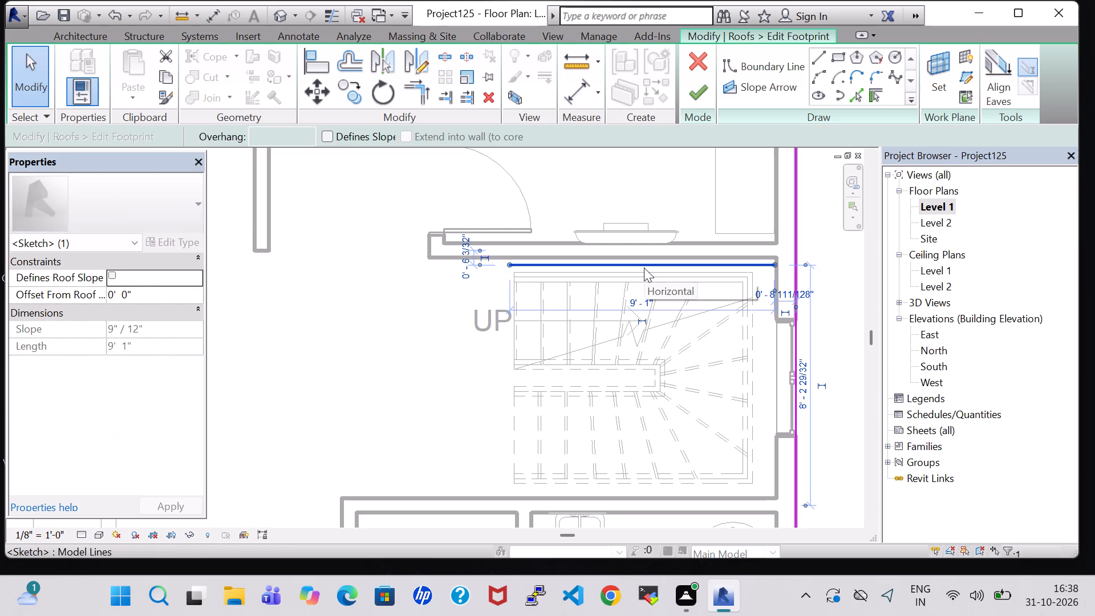
key("Left")
key("Left")
key("Left")
key("Left")
key("Left")
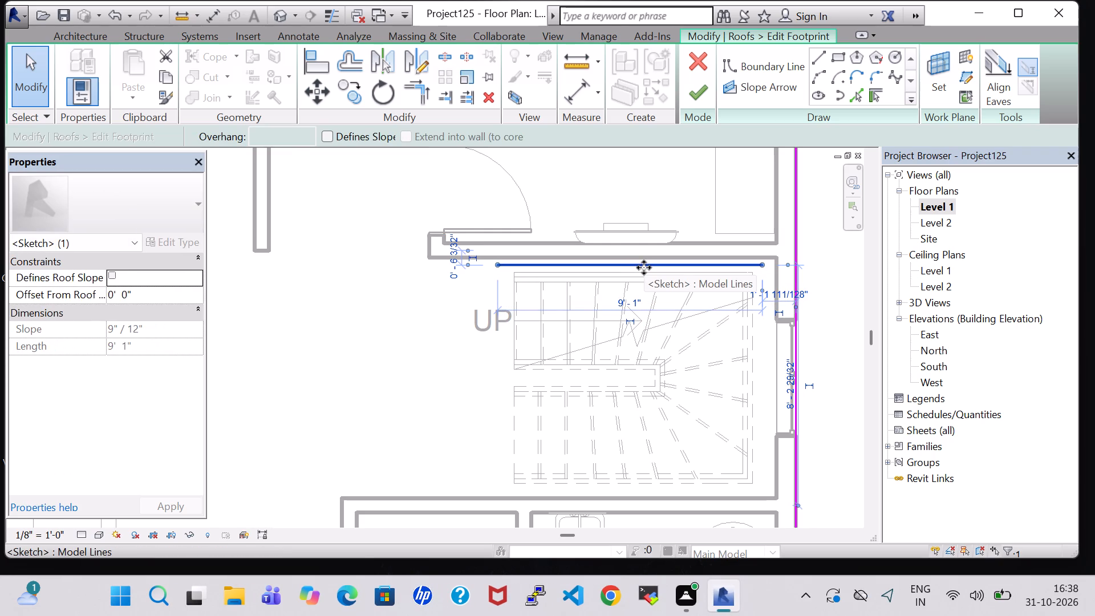
left_click_drag(495, 266, 513, 266)
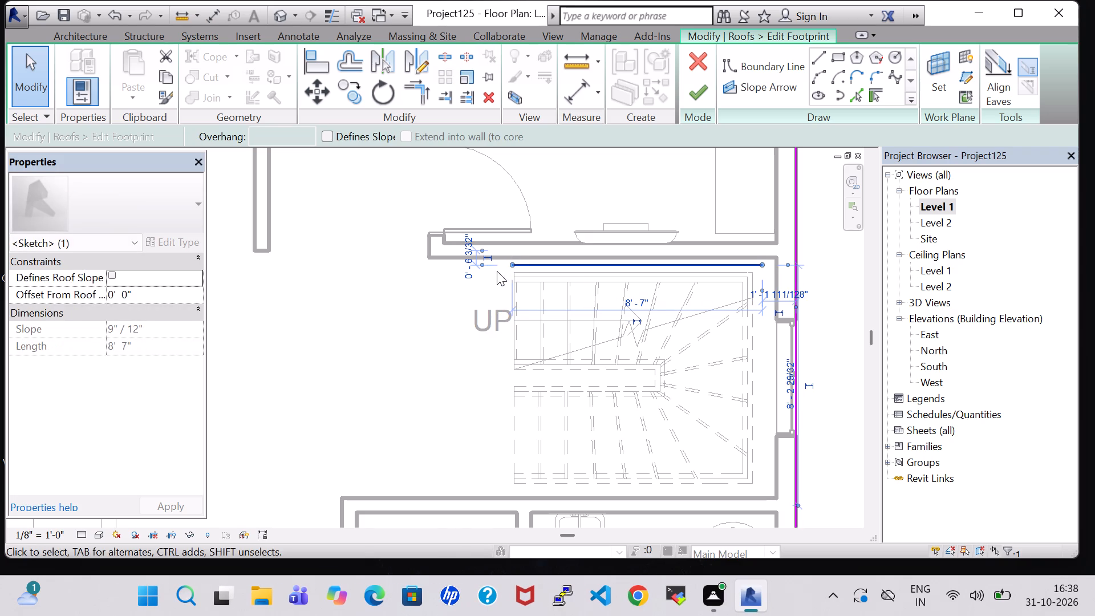
left_click(510, 262)
key("Left")
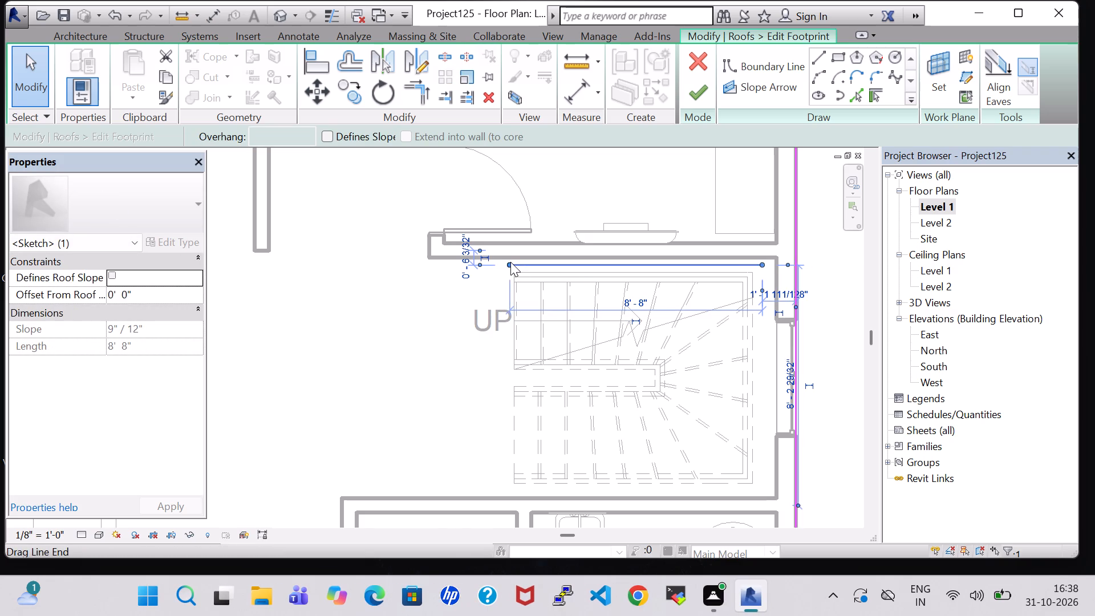
Draw the east, south and west boundary lines around the staircase to close the rectangular opening, and finish the roof footprint.
left_click(815, 60)
left_click(759, 267)
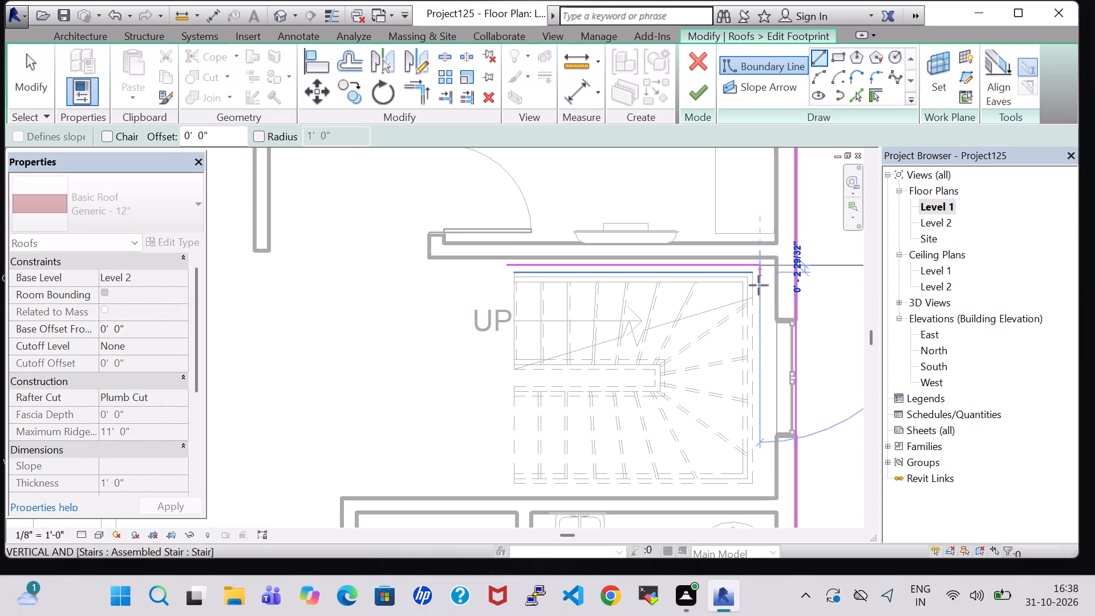
left_click(761, 490)
left_click(761, 490)
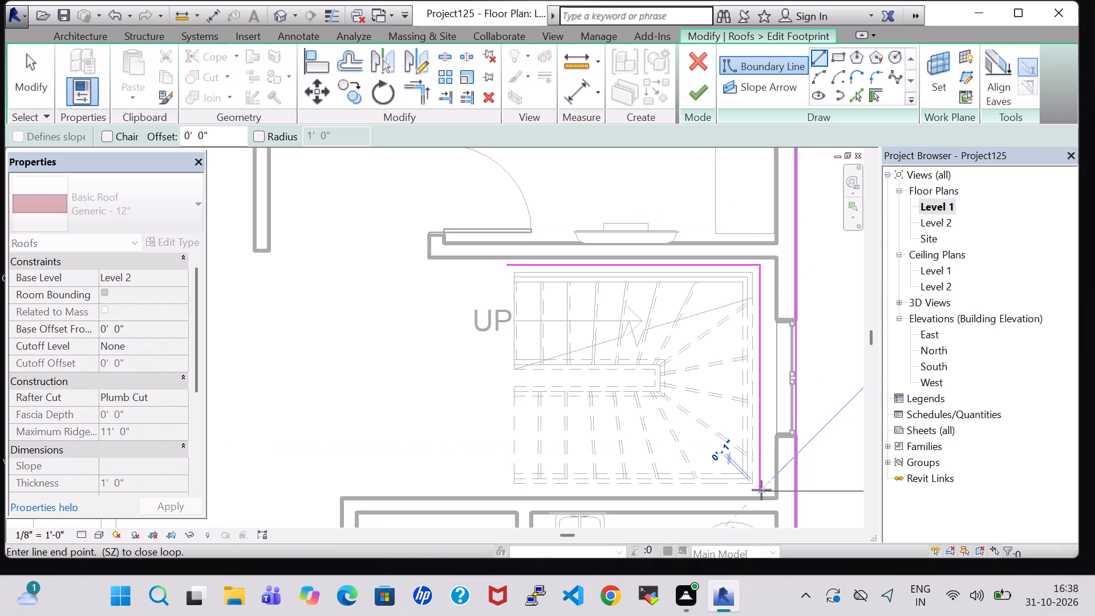
left_click(503, 486)
left_click(504, 492)
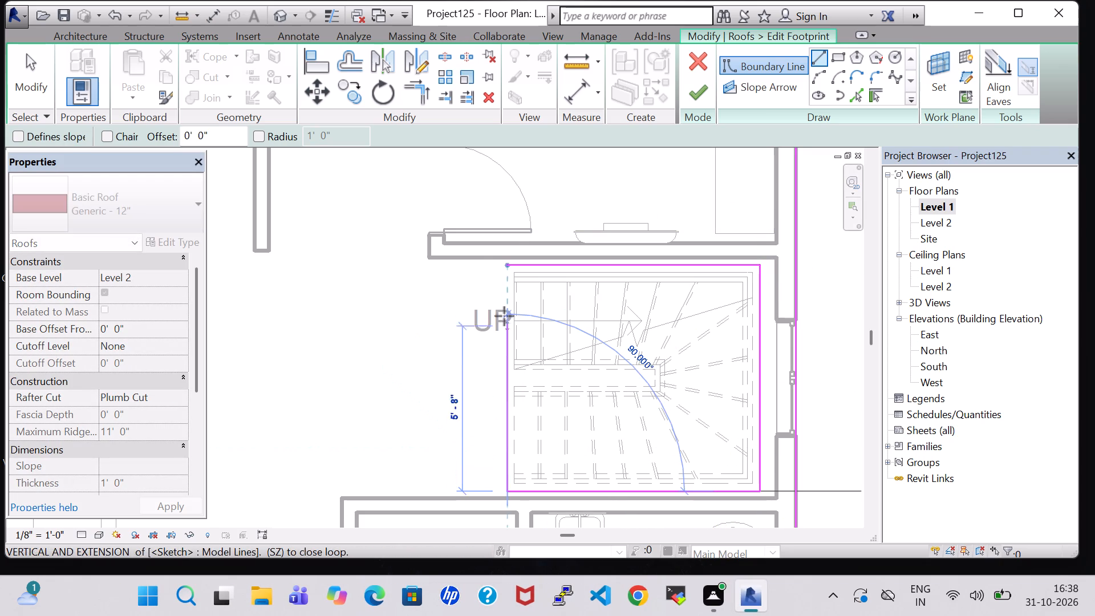
left_click(506, 266)
left_click(692, 90)
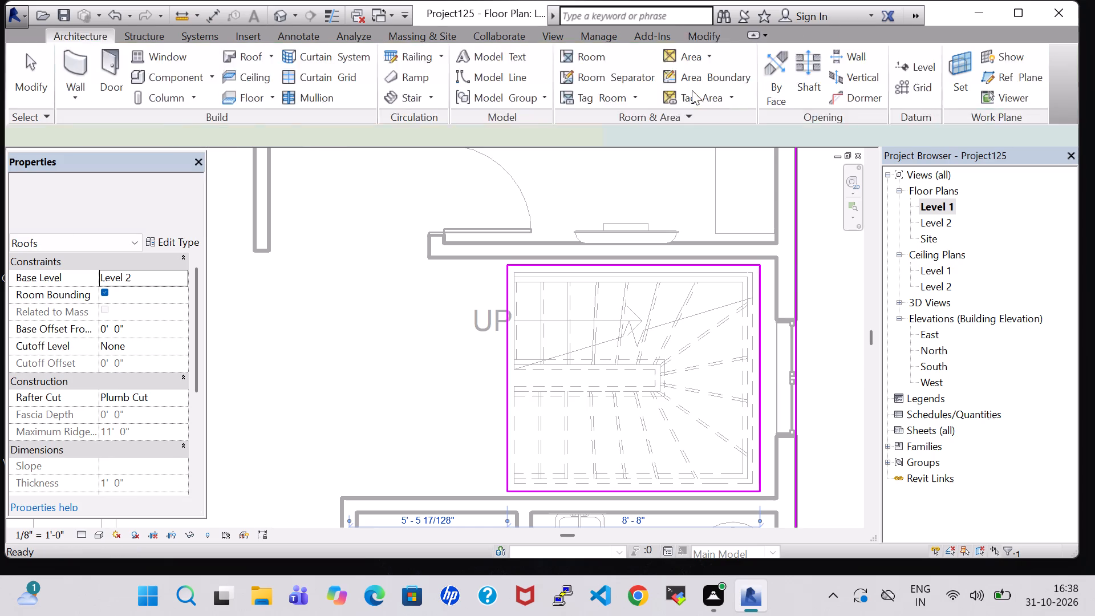
Show the 3D view and examine the stair opening in the roof, the rooftop railing and the front of the house.
left_click(276, 13)
scroll(533, 271, "down", 7)
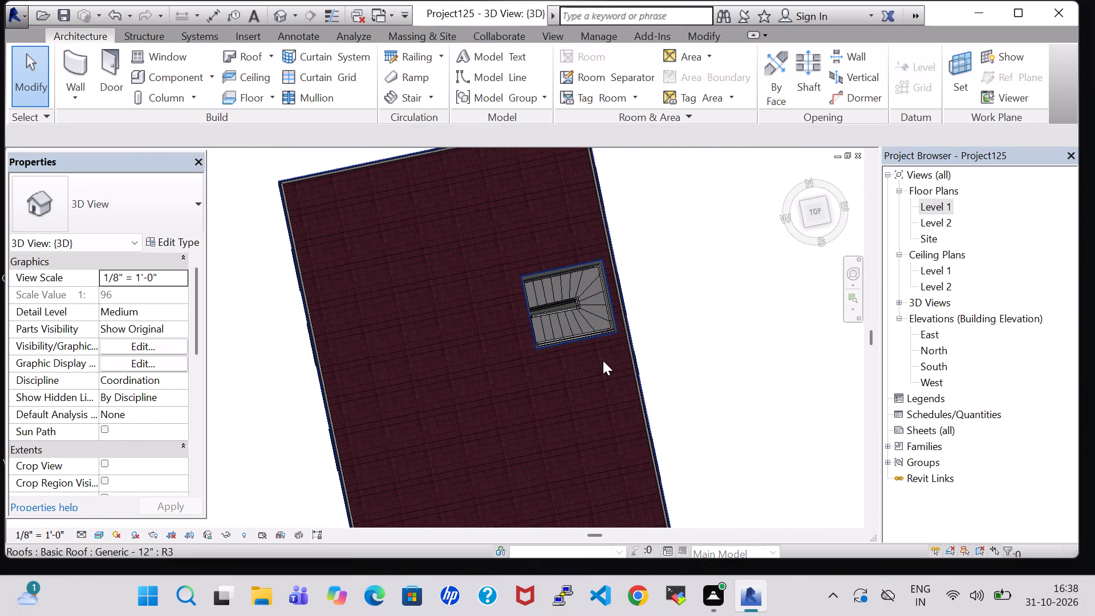
middle_click_drag(601, 360, 568, 262, "shift")
scroll(555, 286, "up", 5)
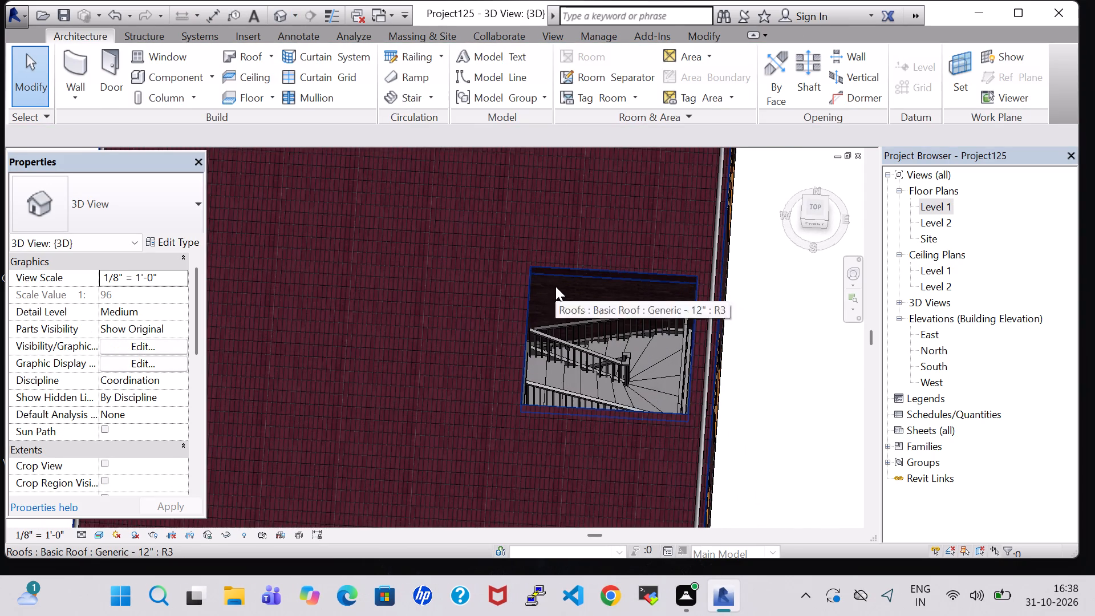
scroll(555, 287, "down", 5)
middle_click_drag(572, 395, 589, 320)
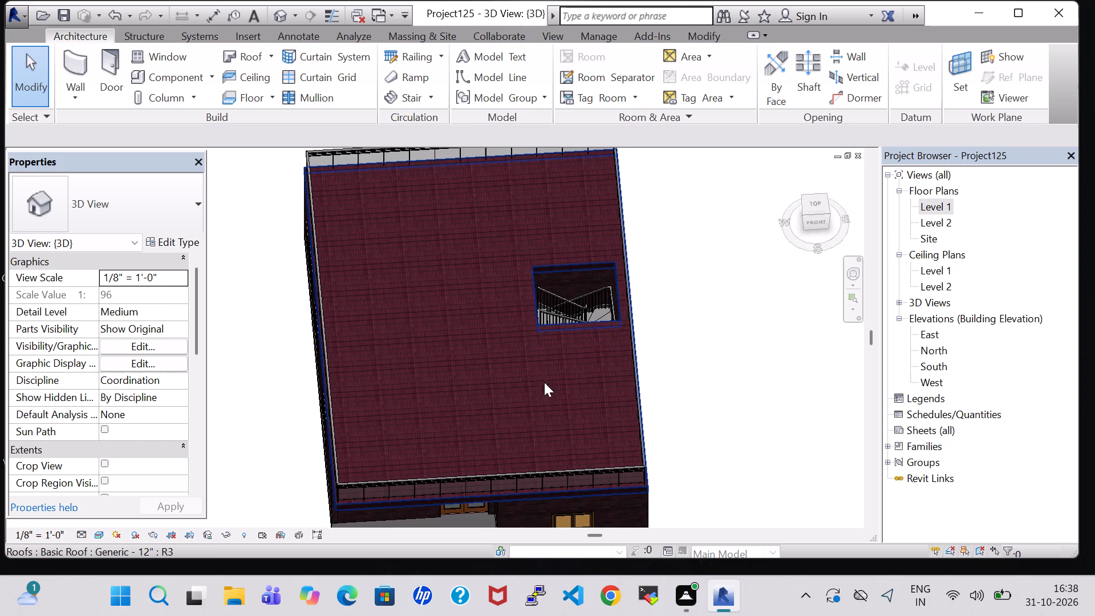
middle_click_drag(544, 382, 533, 294)
middle_click_drag(494, 347, 504, 274, "shift")
scroll(478, 294, "up", 1)
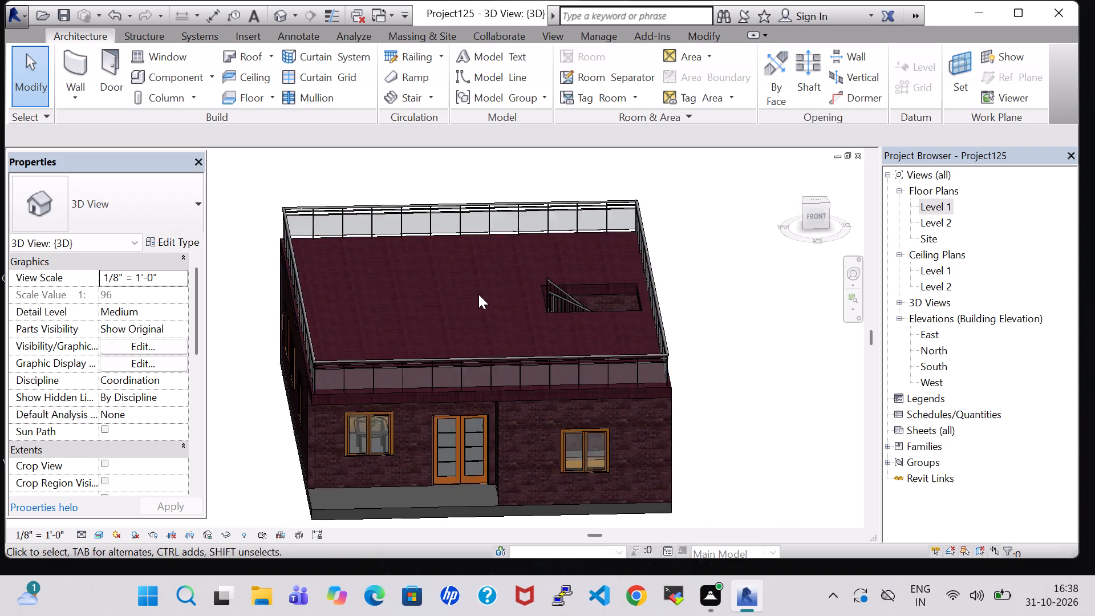
scroll(478, 294, "up", 3)
scroll(478, 294, "down", 2)
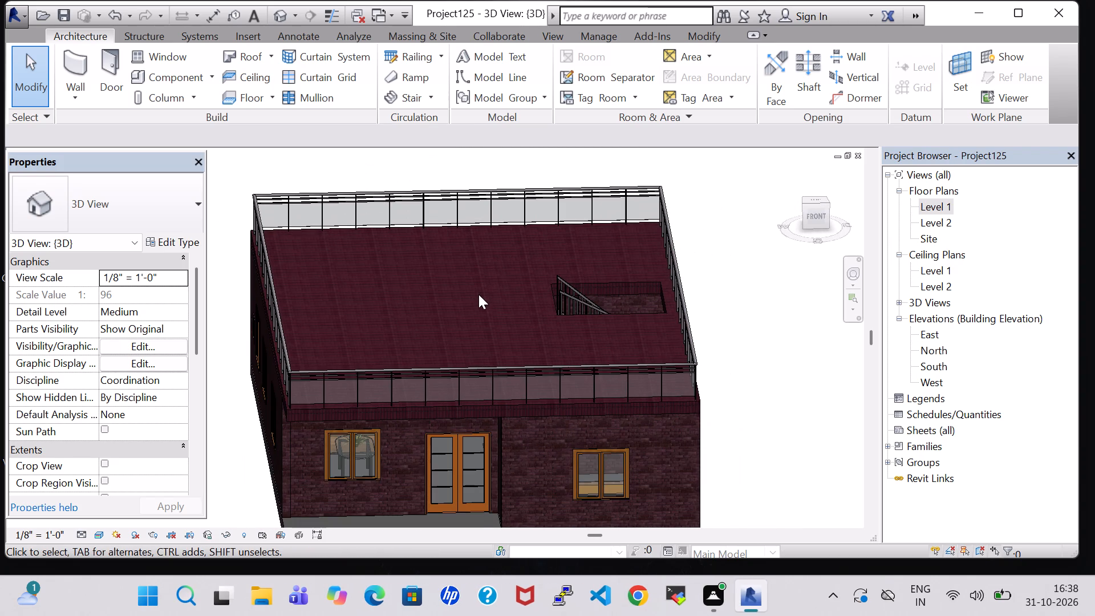
scroll(478, 294, "down", 1)
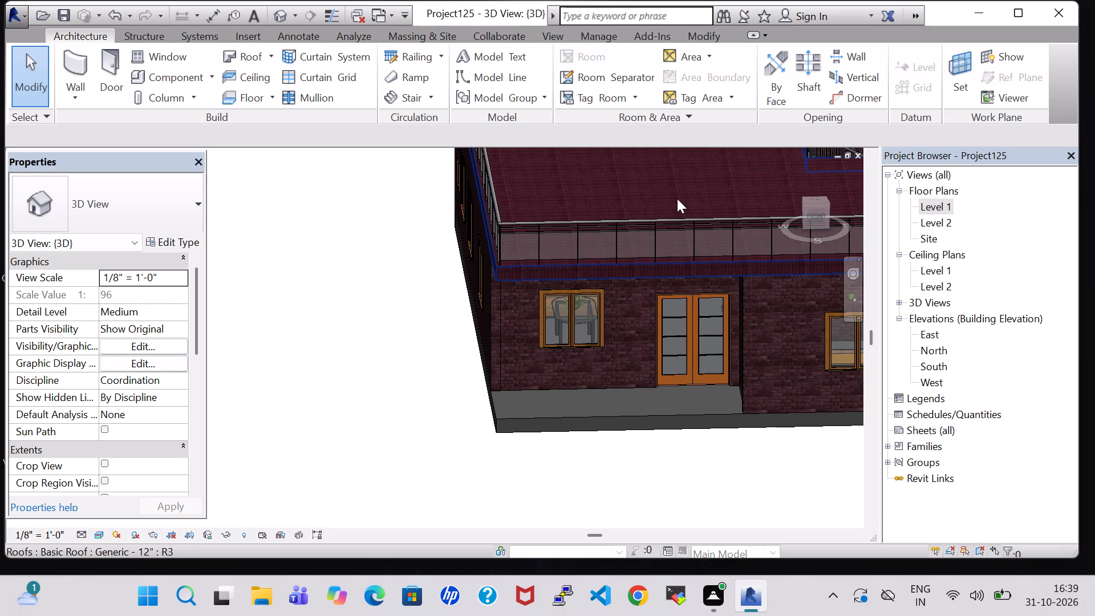
Place a tagged room in the open living area of the Level 1 floor plan, west of the bedroom.
double_click(922, 209)
scroll(647, 268, "down", 4)
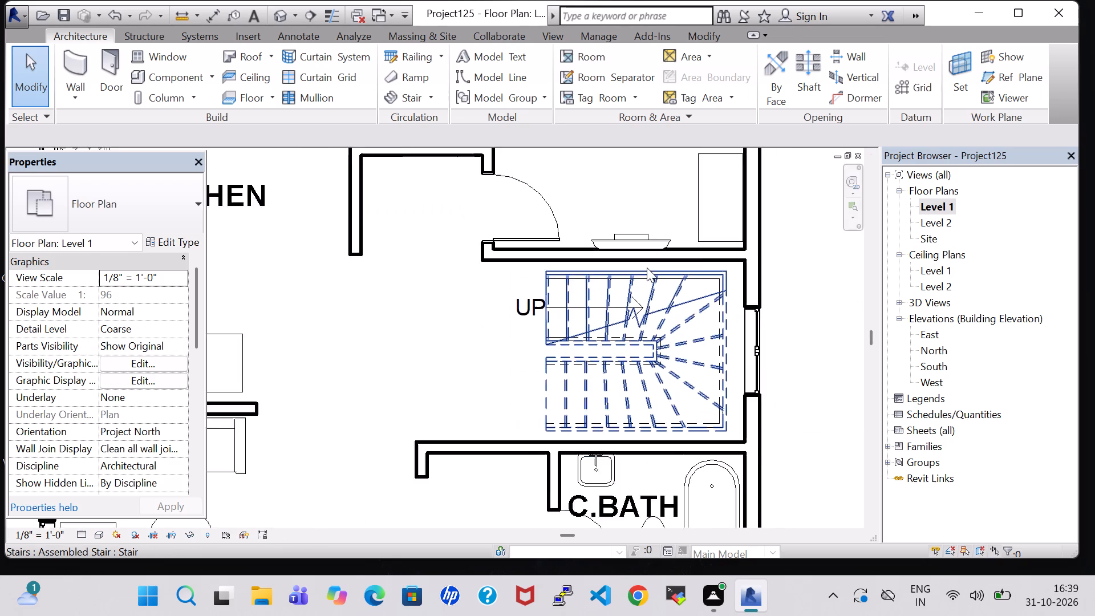
scroll(647, 268, "down", 7)
middle_click_drag(555, 466, 586, 360)
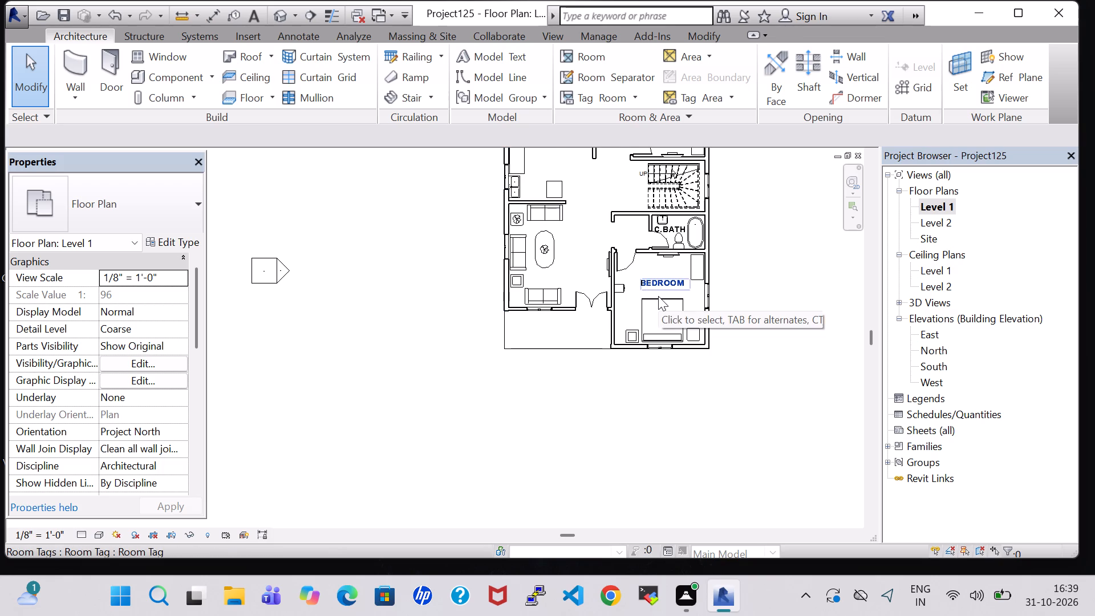
left_click(586, 55)
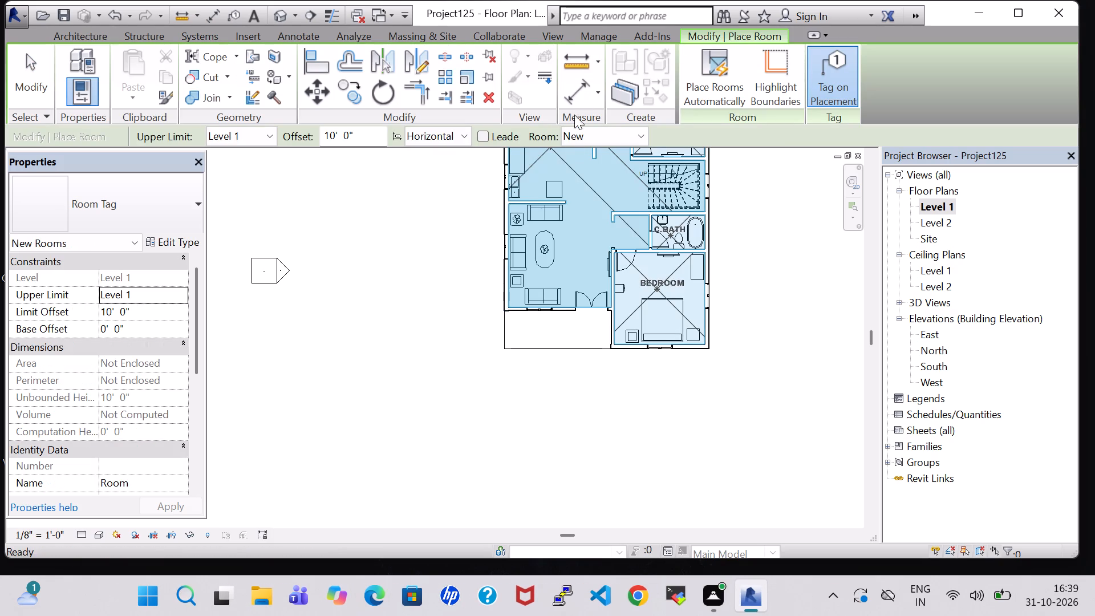
left_click(555, 252)
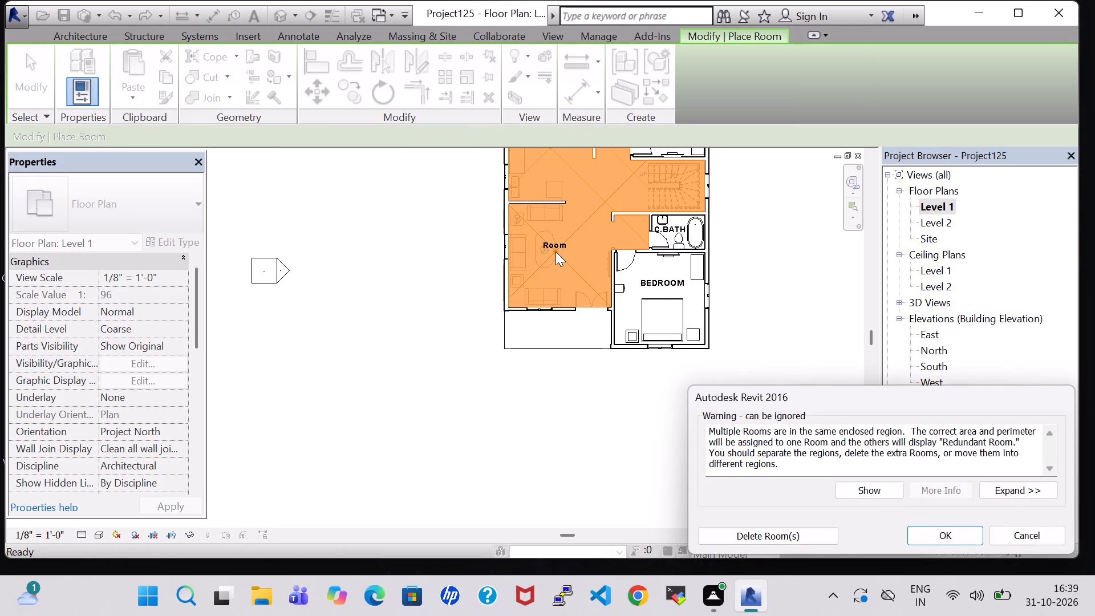
left_click(942, 537)
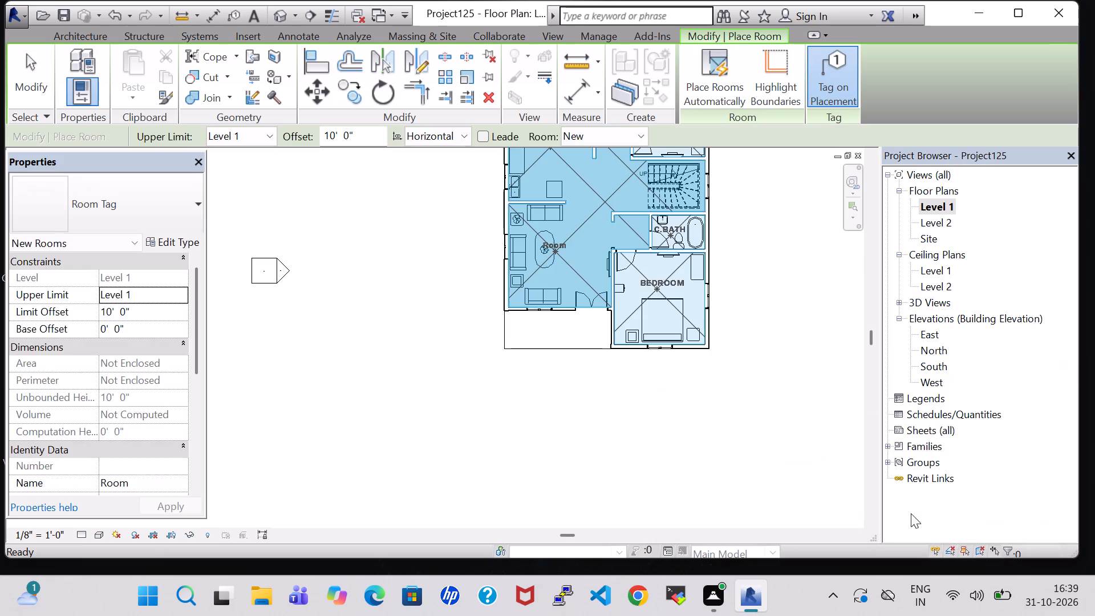
key("Escape")
key("Escape")
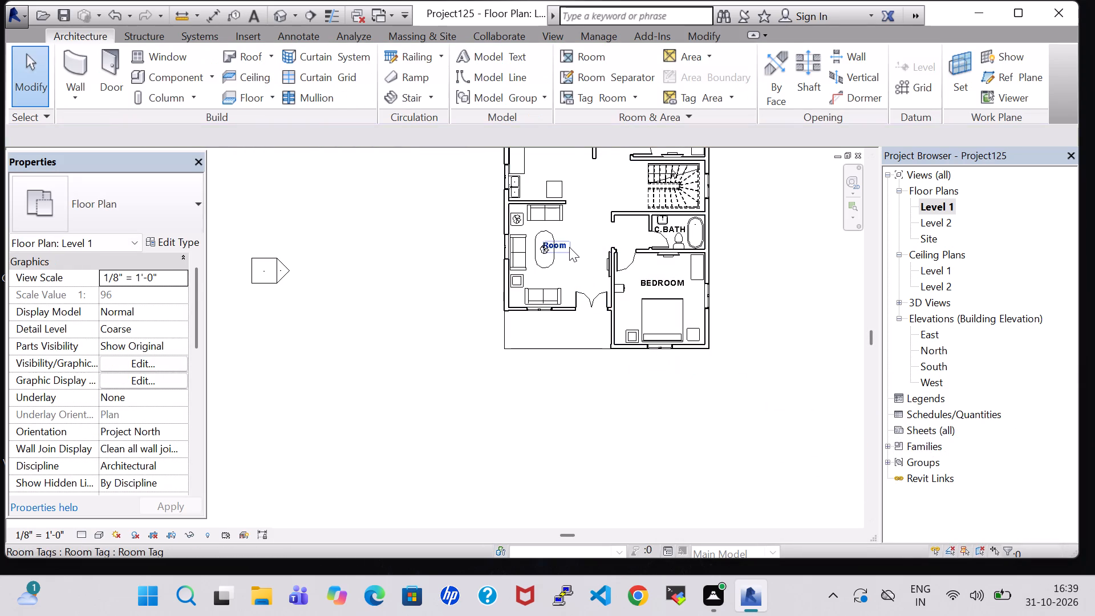
Rename the new room tag as DINING/LIVING.
double_click(569, 247)
key("BackSpace")
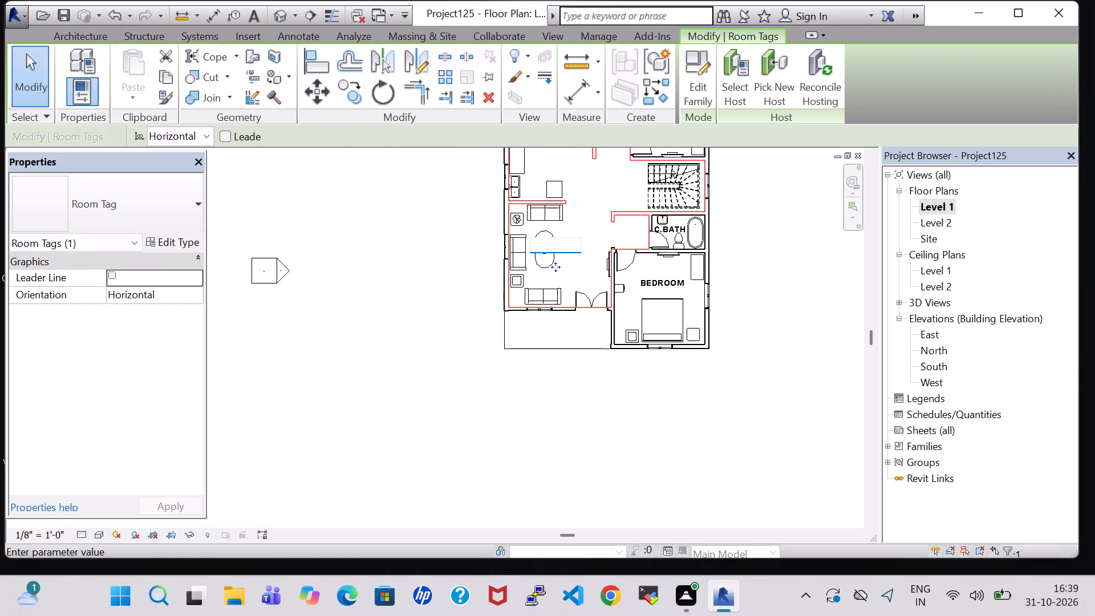
type("dining")
key("BackSpace")
key("BackSpace")
key("BackSpace")
key("BackSpace")
key("BackSpace")
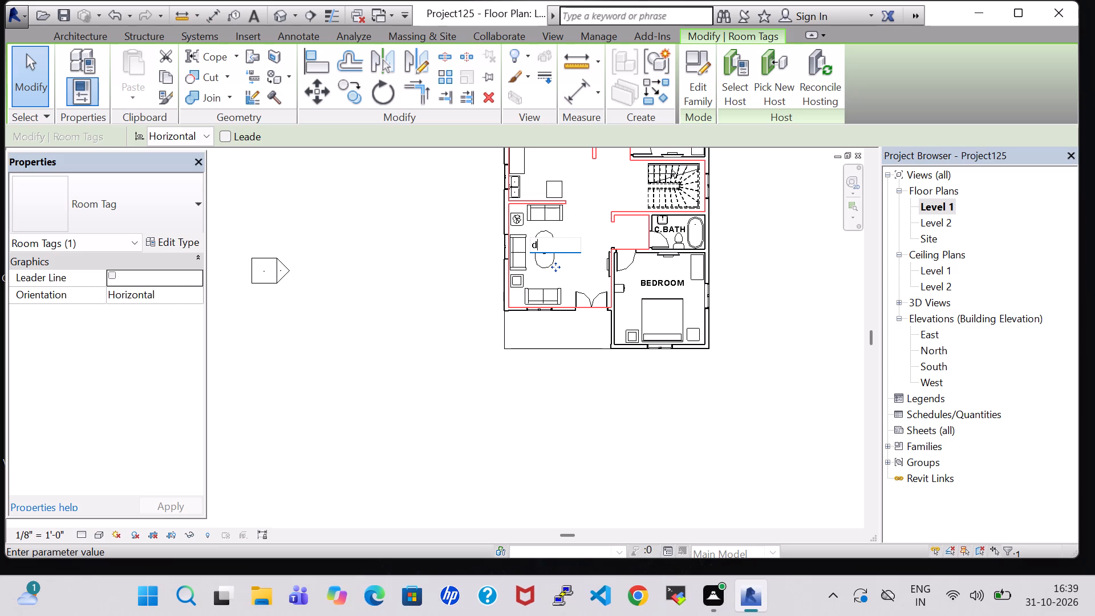
type("DIN")
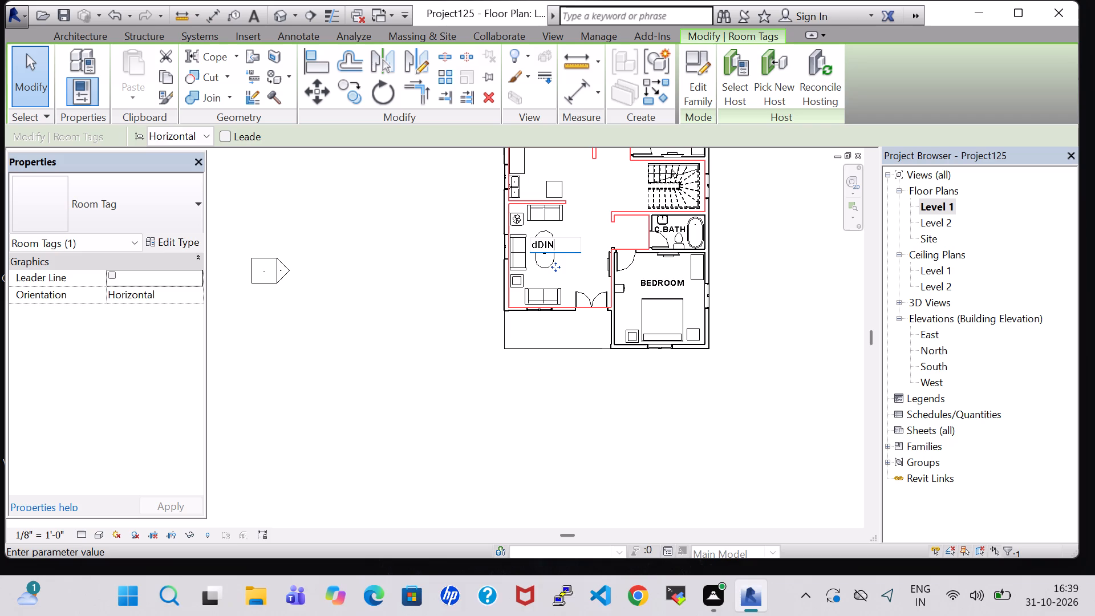
key("Left")
key("Left")
key("Left")
key("BackSpace")
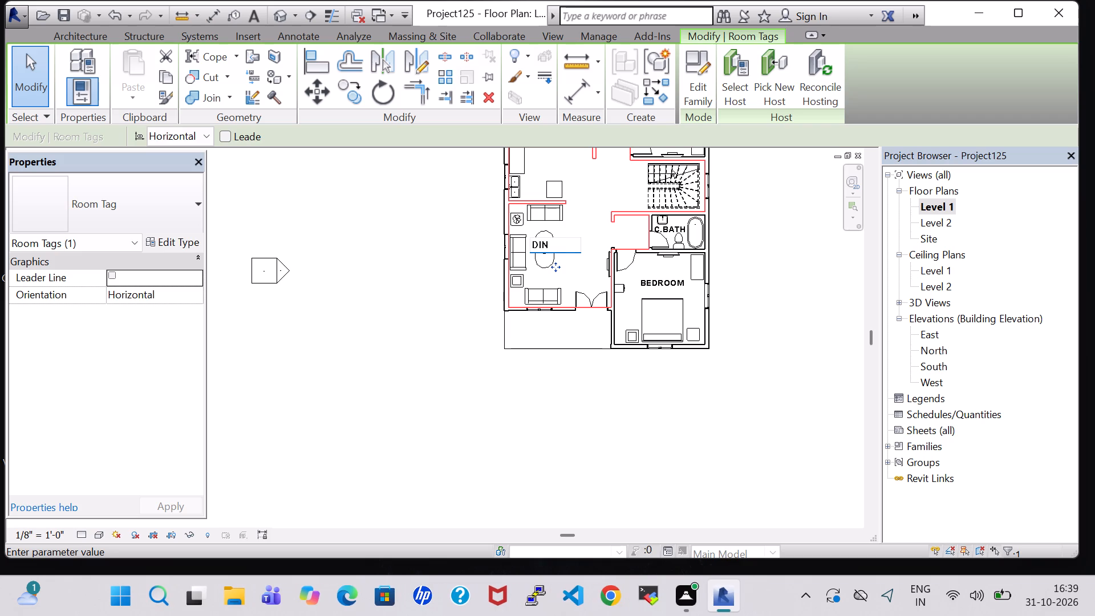
key("Right")
key("Right")
key("Right")
type("ING/")
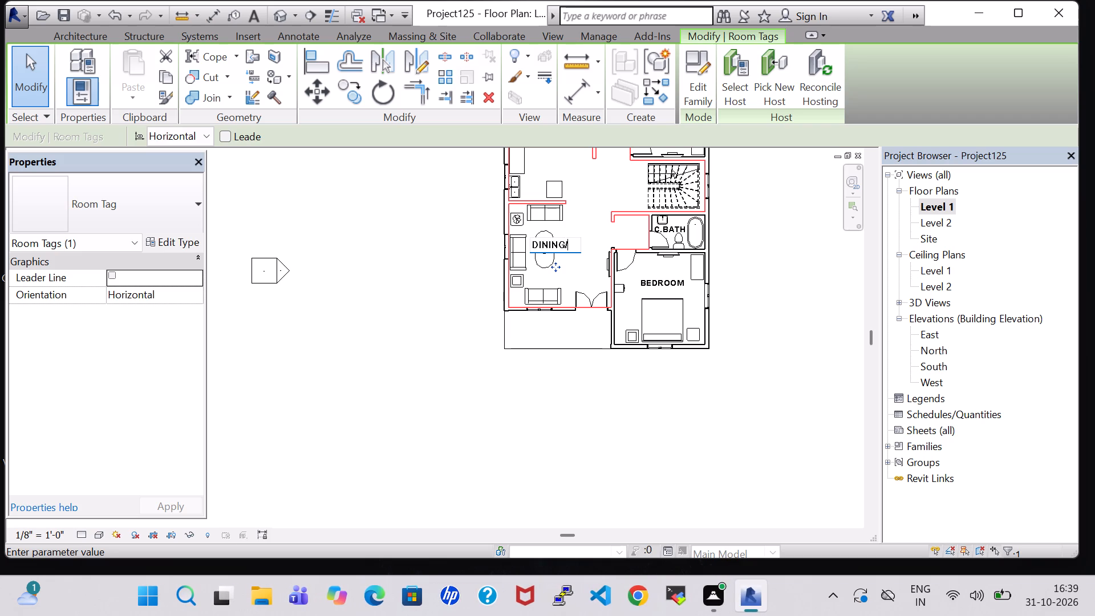
type("LIVING")
key("Return")
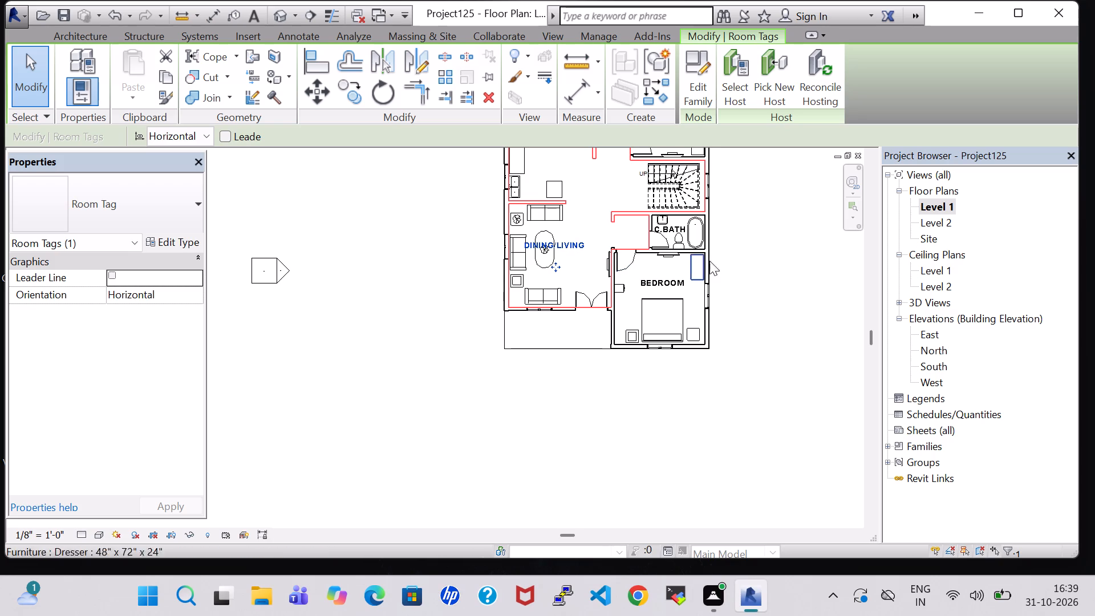
Nudge the end table in the living area's northwest corner and the sofa along the west wall slightly south.
middle_click_drag(728, 264, 733, 334)
scroll(544, 283, "up", 5)
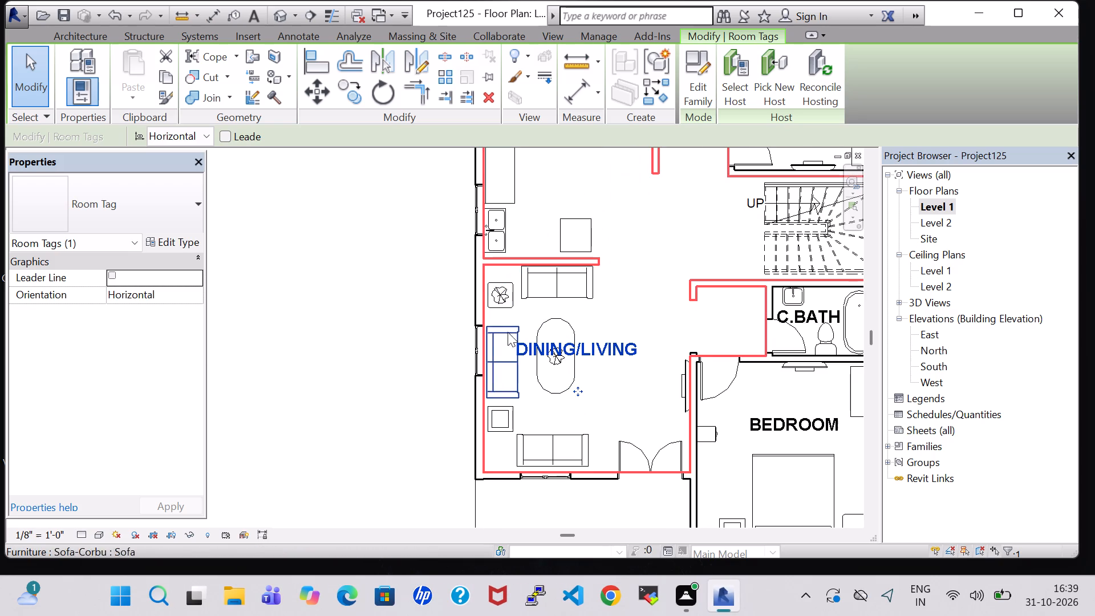
left_click(505, 311)
key("Down")
key("Down")
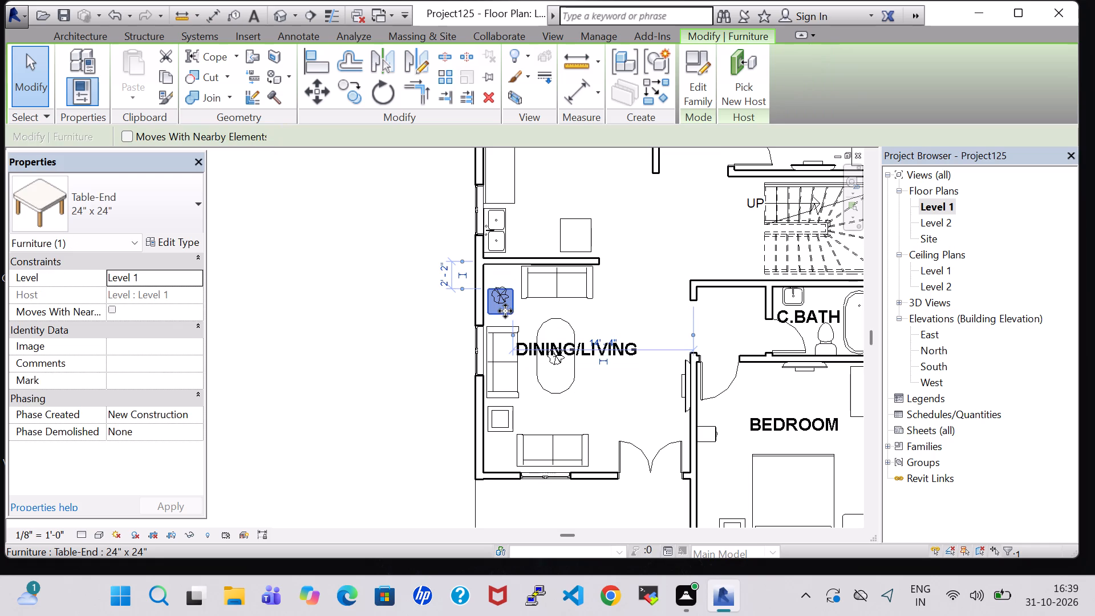
key("Down")
key("Down")
left_click(501, 330)
key("Down")
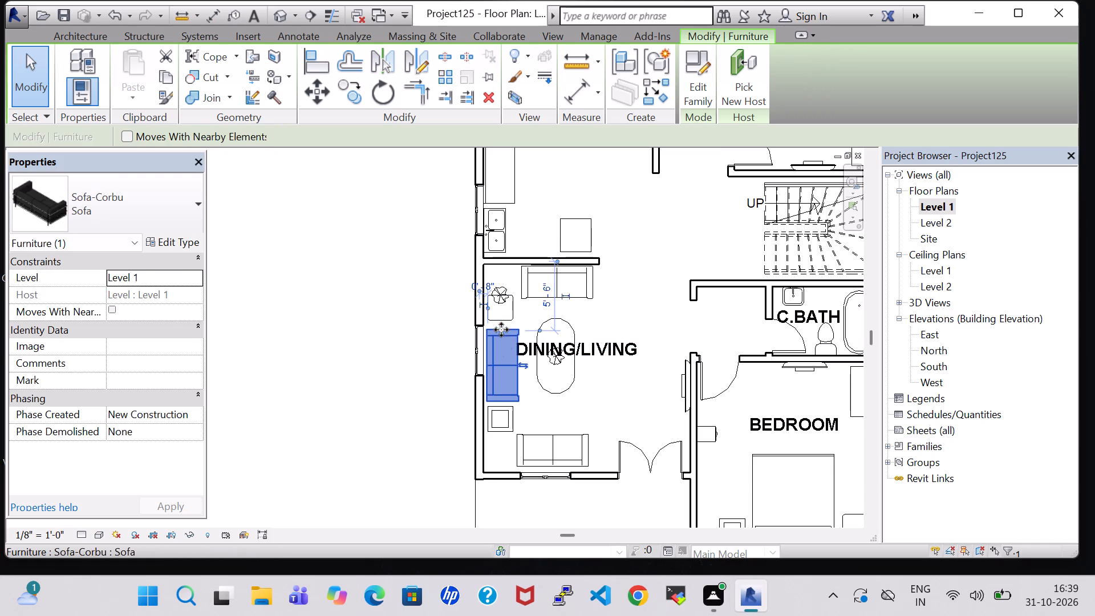
Nudge the square coffee table below the west sofa southward, toward the living area's southwest corner.
left_click(494, 419)
key("Down")
key("Down")
key("Down")
key("Down")
key("Down")
key("Down")
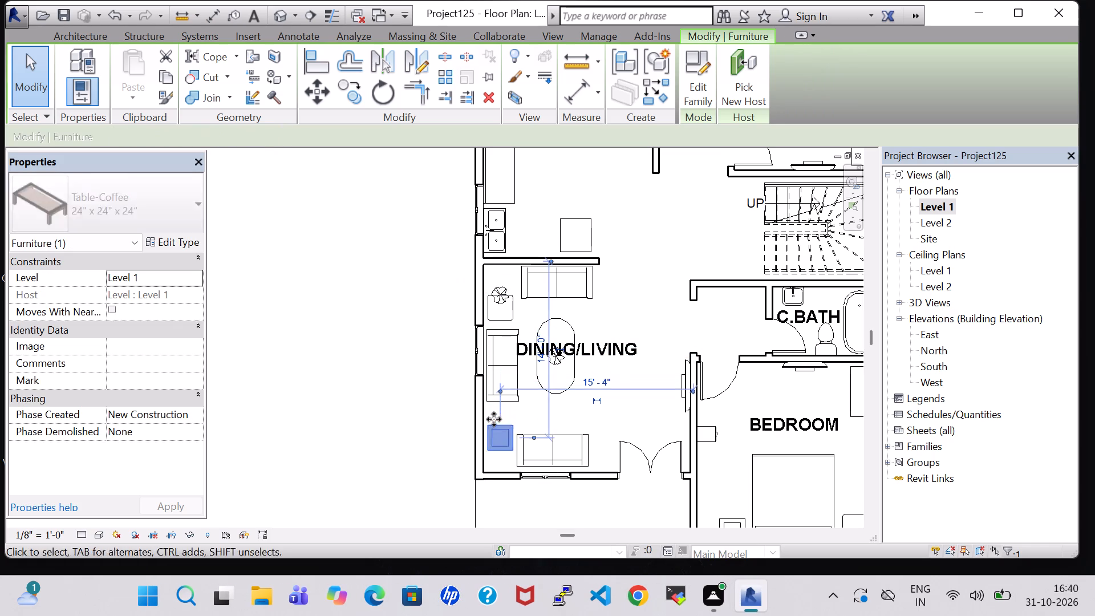
left_click(503, 399)
left_click(575, 412)
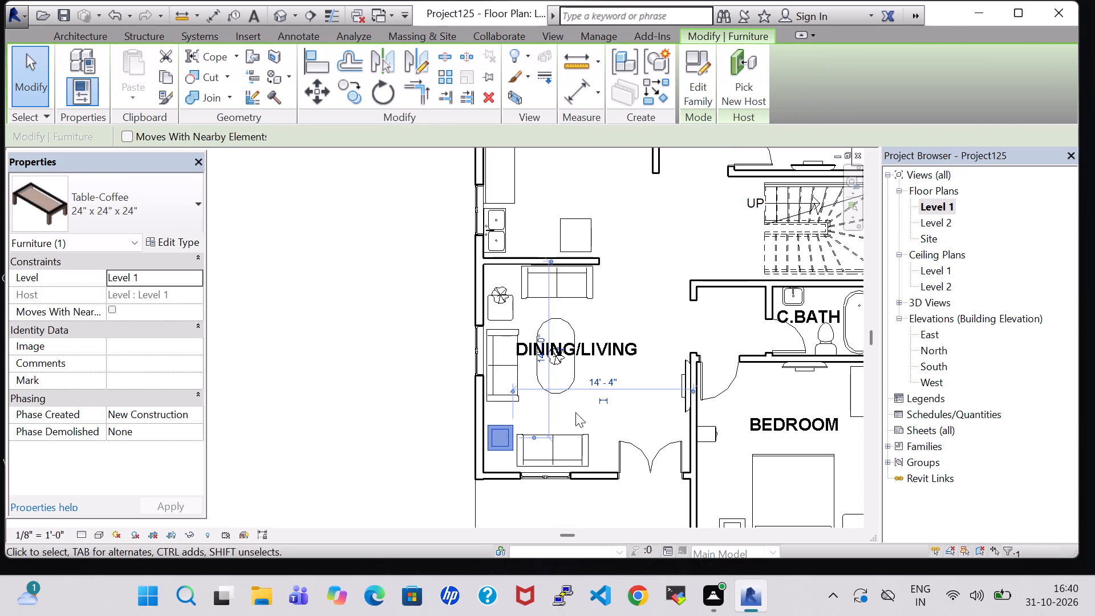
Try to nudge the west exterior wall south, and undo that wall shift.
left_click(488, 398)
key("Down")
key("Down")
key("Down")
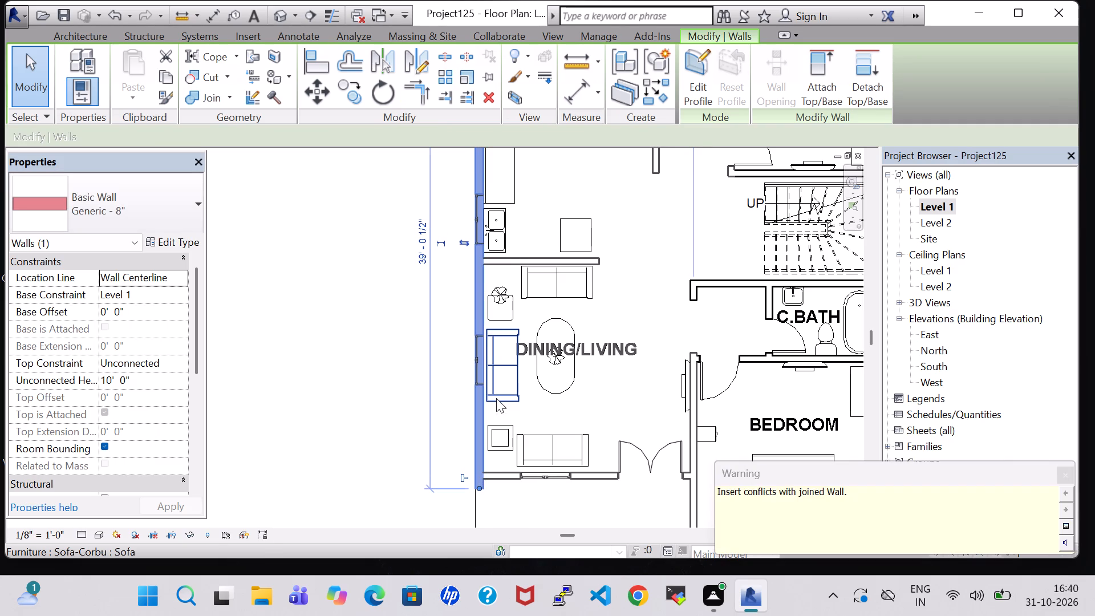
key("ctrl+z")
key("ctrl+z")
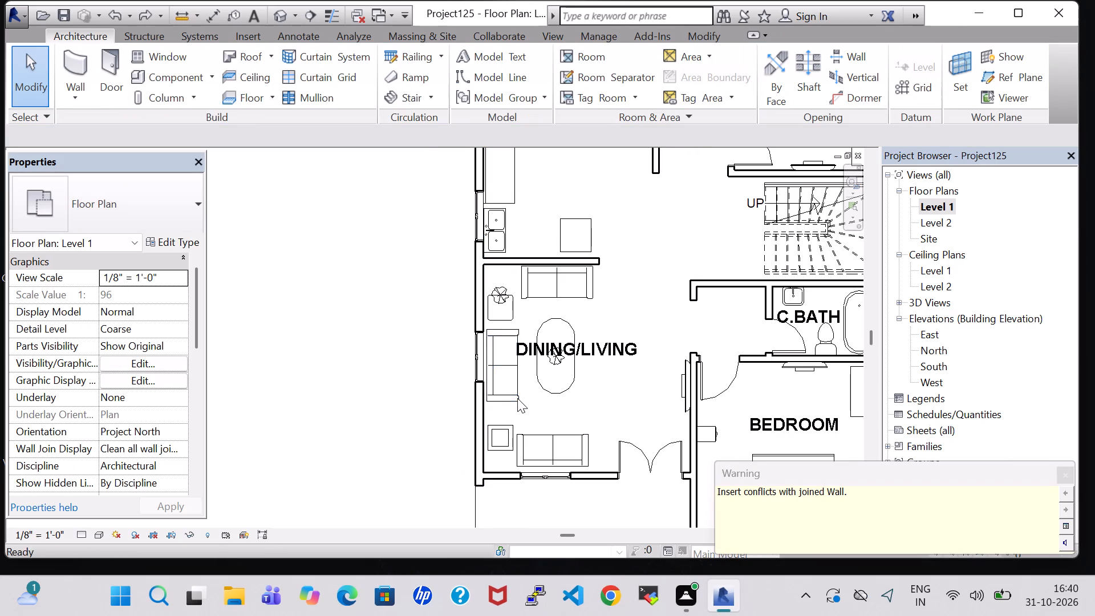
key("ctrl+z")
Undo the last three southward nudges of the square coffee table beside the west sofa.
key("ctrl+z")
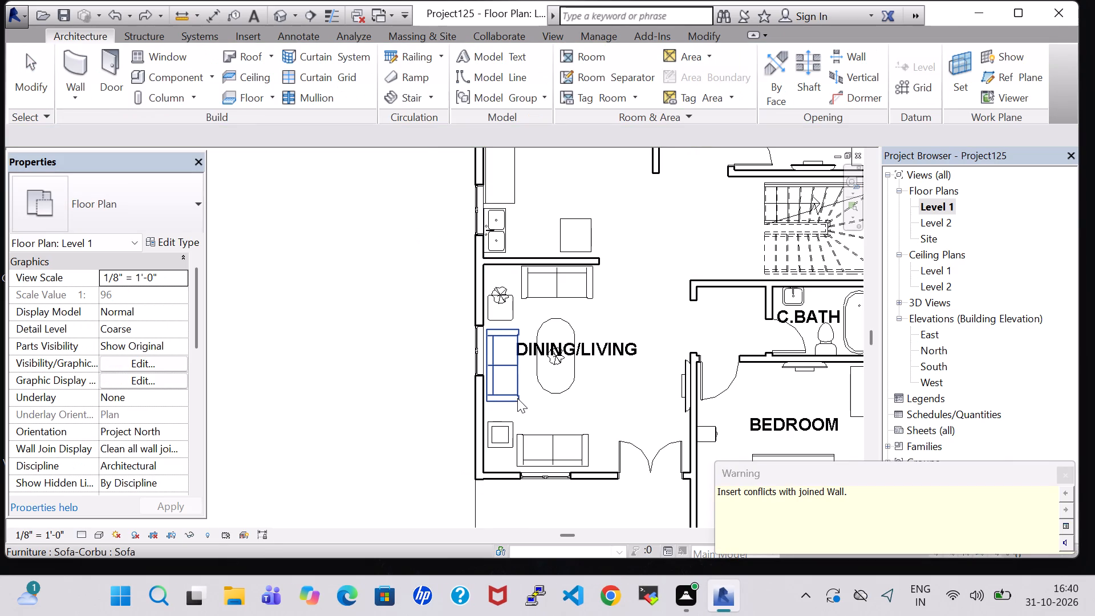
key("ctrl+z")
key("ctrl+z")
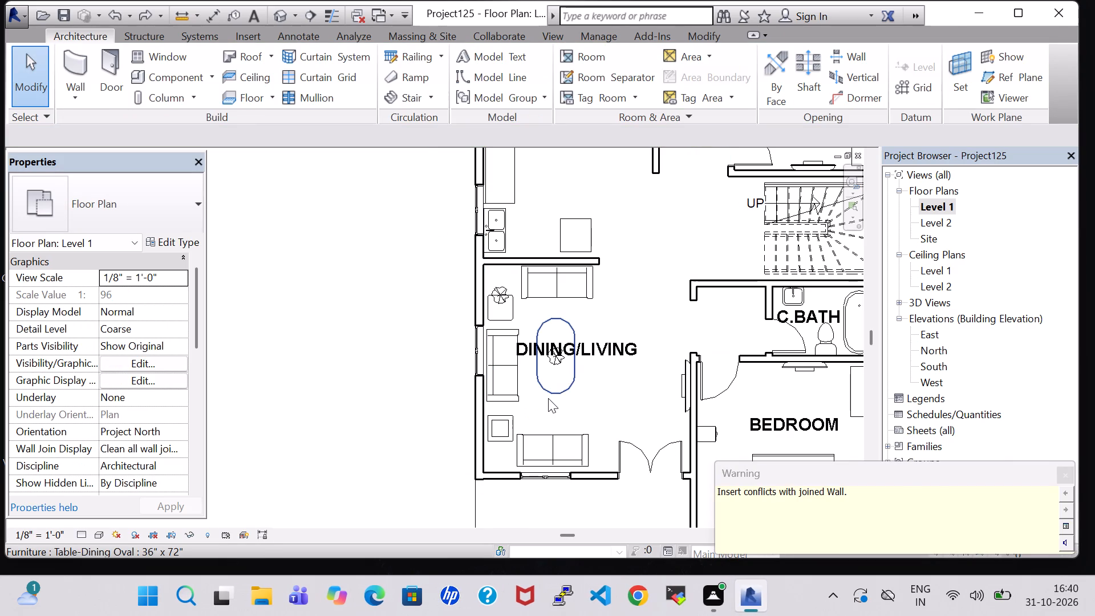
Nudge the west sofa two increments further south, closer to the square coffee table.
left_click(503, 399)
key("Down")
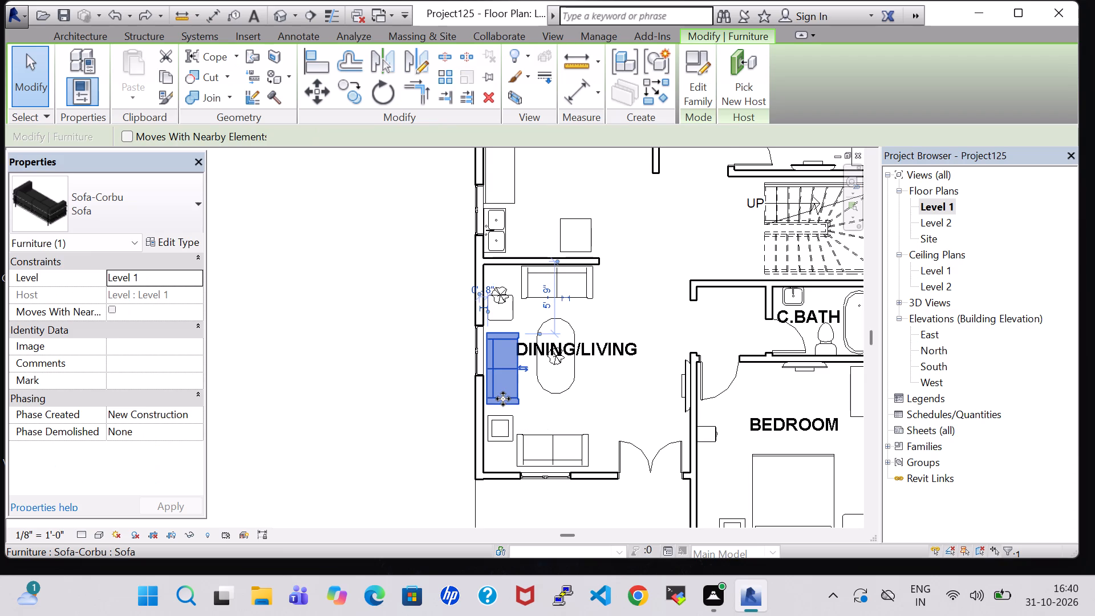
key("Down")
left_click(535, 404)
left_click(571, 404)
Move the oval dining table in the living area nine nudges south and two nudges west, centring it beside the west sofa.
left_click(561, 393)
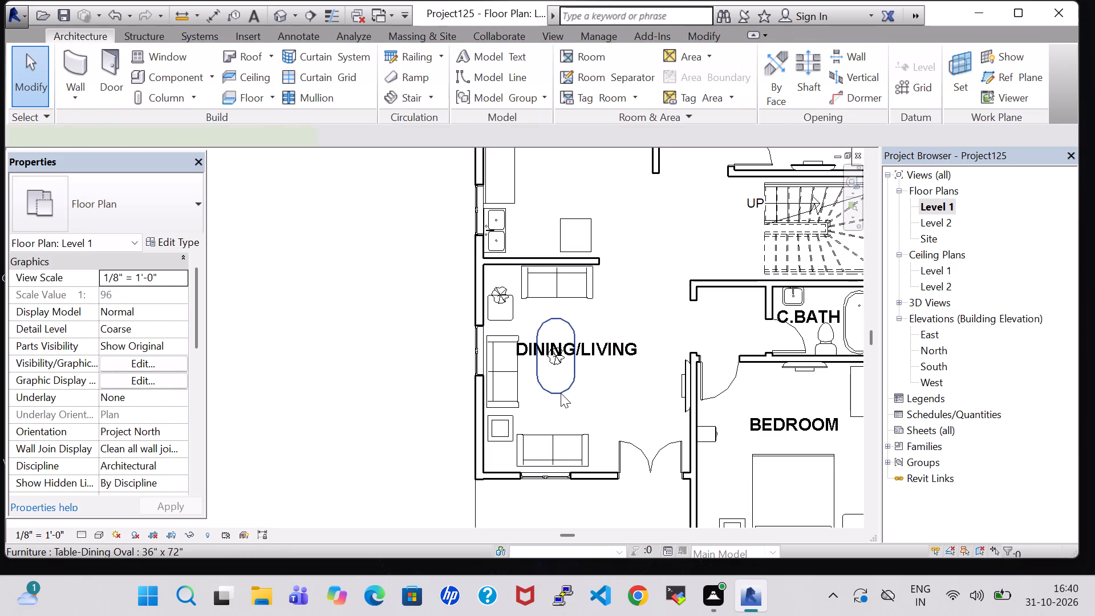
key("Down")
key("Down")
key("Down")
key("Down")
key("Down")
key("Down")
key("Down")
key("Down")
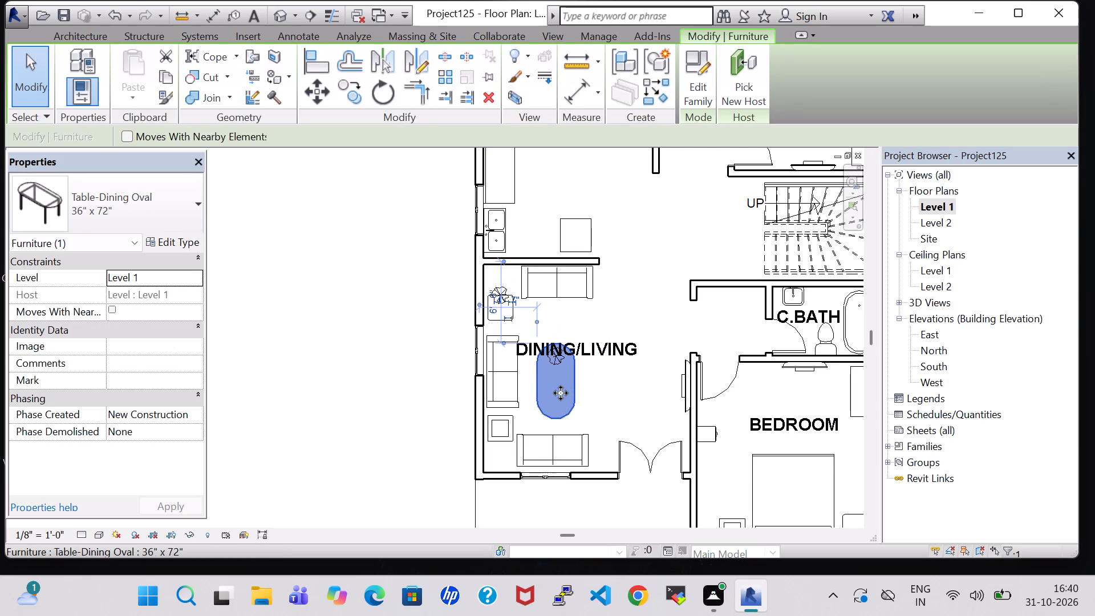
key("Left")
key("Left")
key("Down")
left_click(574, 393)
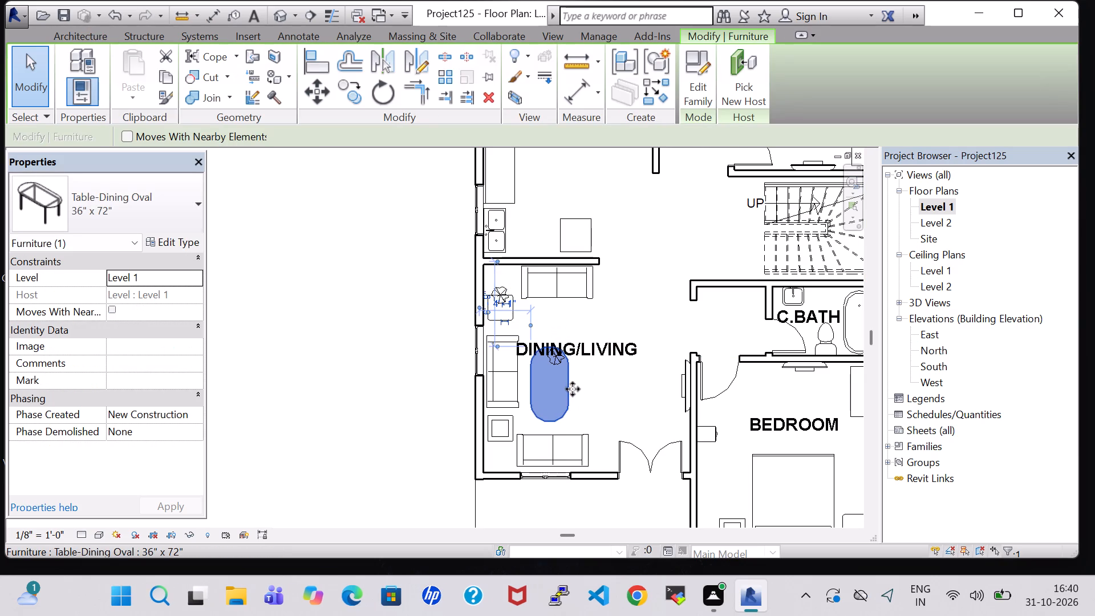
left_click(592, 383)
left_click(659, 268)
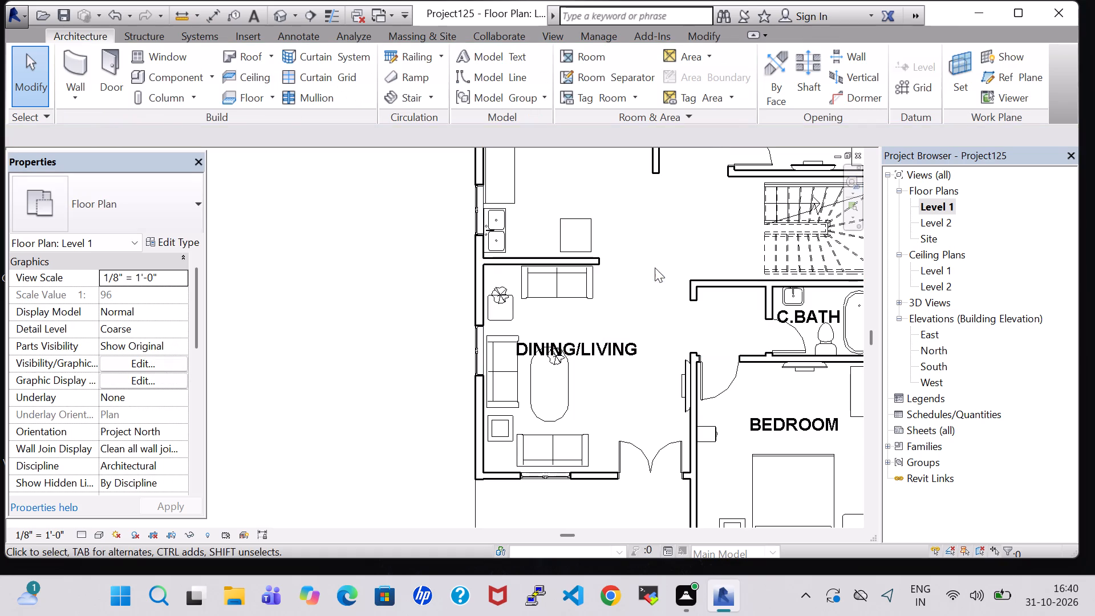
Move the agave plant near the oval table nine nudges south and three nudges west onto the table's centre.
left_click(555, 363)
key("Down")
key("Down")
key("Down")
key("Down")
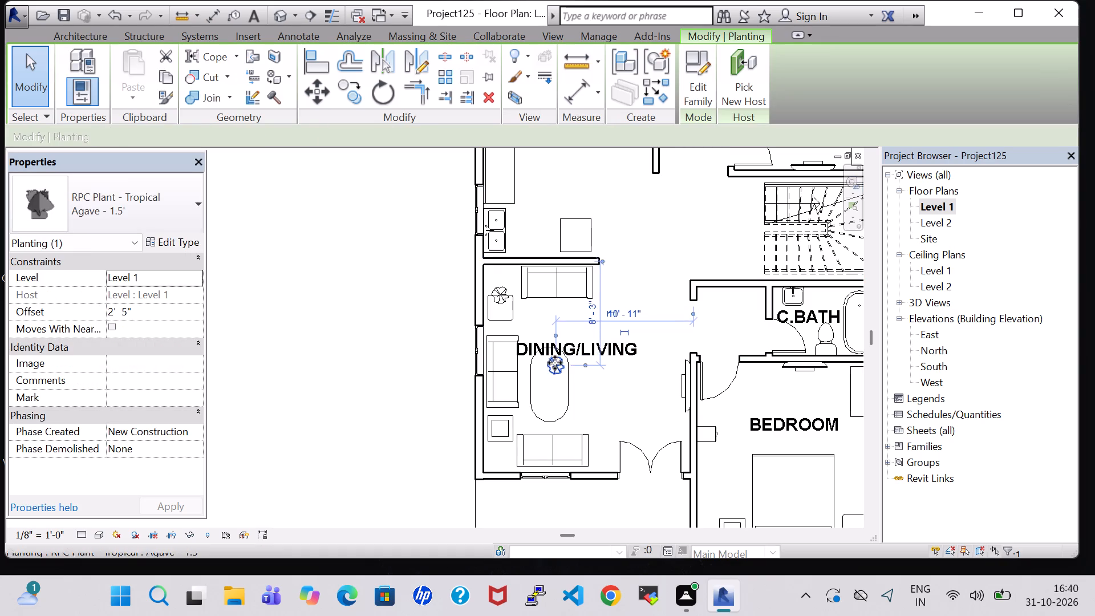
key("Down")
key("Down")
key("Down")
key("Down")
key("Down")
key("Left")
key("Left")
key("Left")
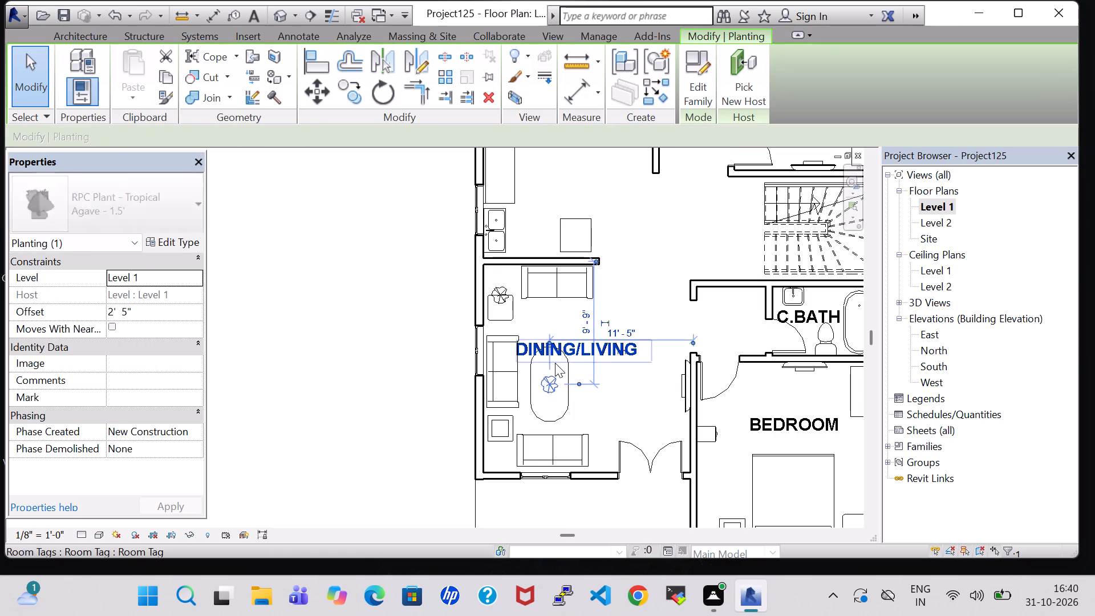
Nudge the north end table three increments south to the west sofa, and move its plant seven increments south onto it.
left_click(502, 320)
key("Down")
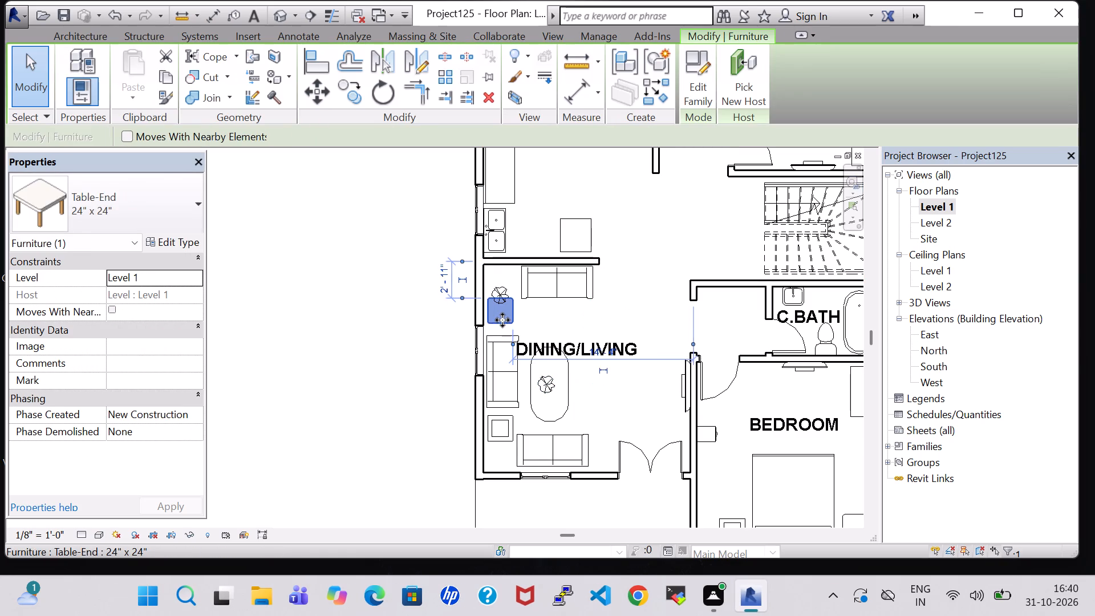
key("Down")
key("Down")
left_click(502, 290)
key("Down")
key("Down")
key("Down")
key("Down")
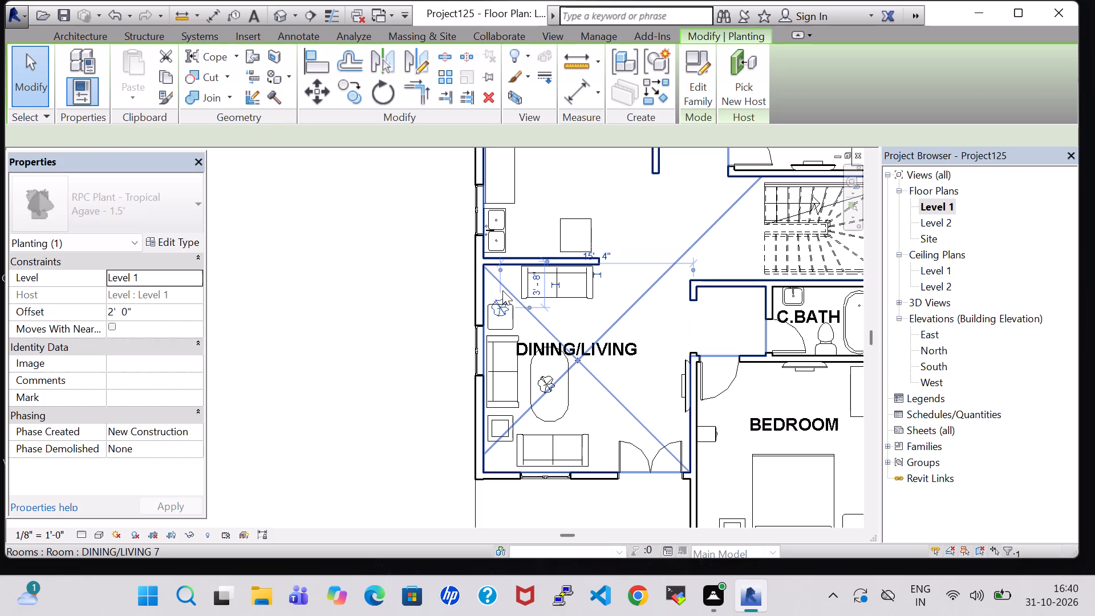
key("Down")
key("Down")
key("Down")
left_click(652, 396)
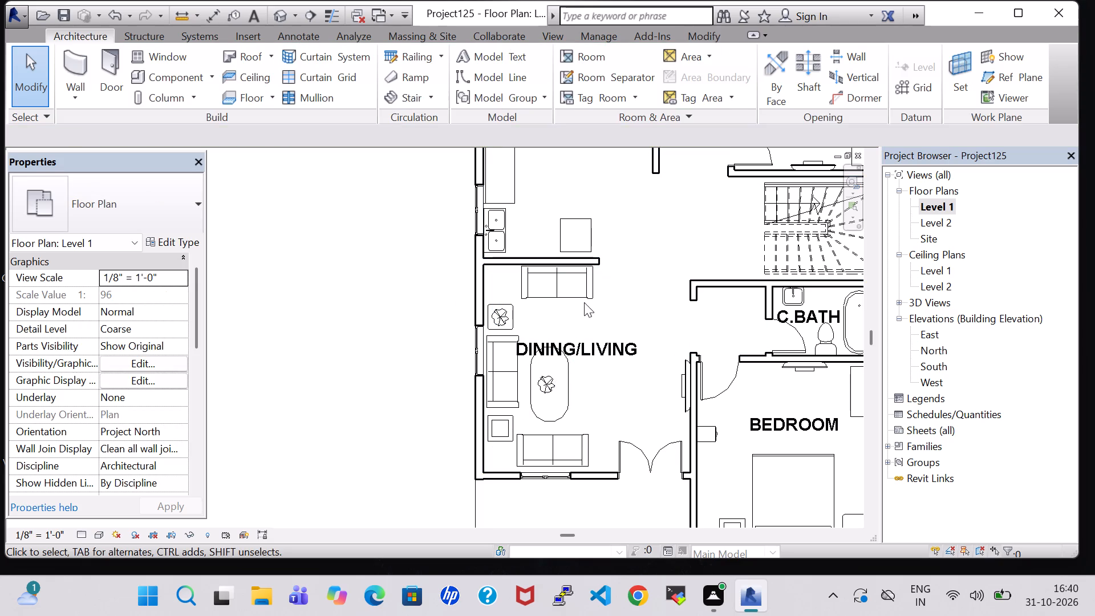
Delete the sofa against the wall on the living area's north side.
left_click(569, 287)
key("Delete")
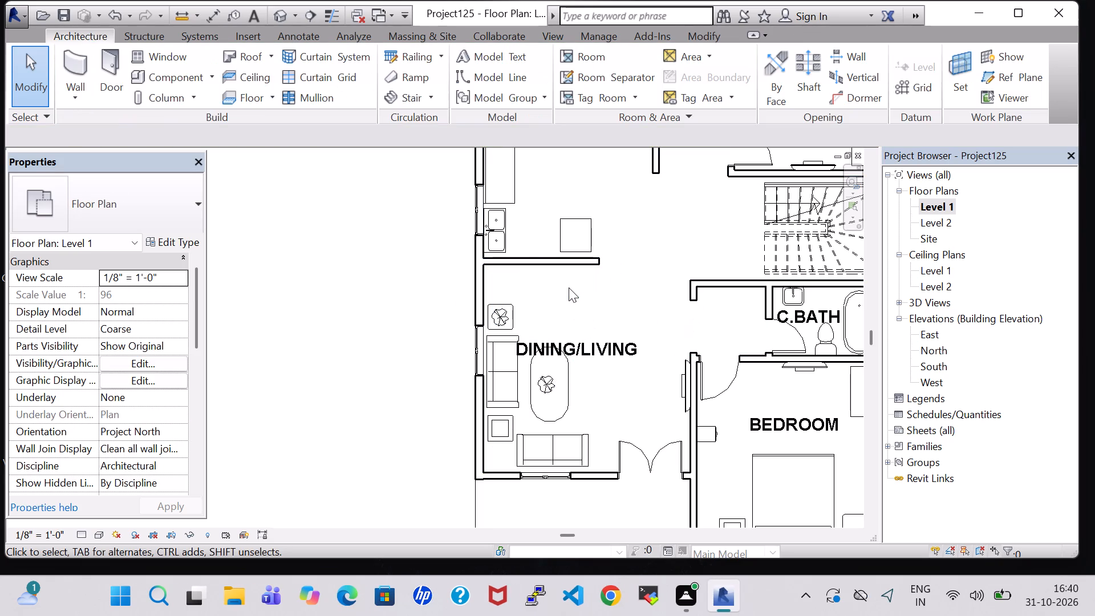
Save the project.
left_click(156, 75)
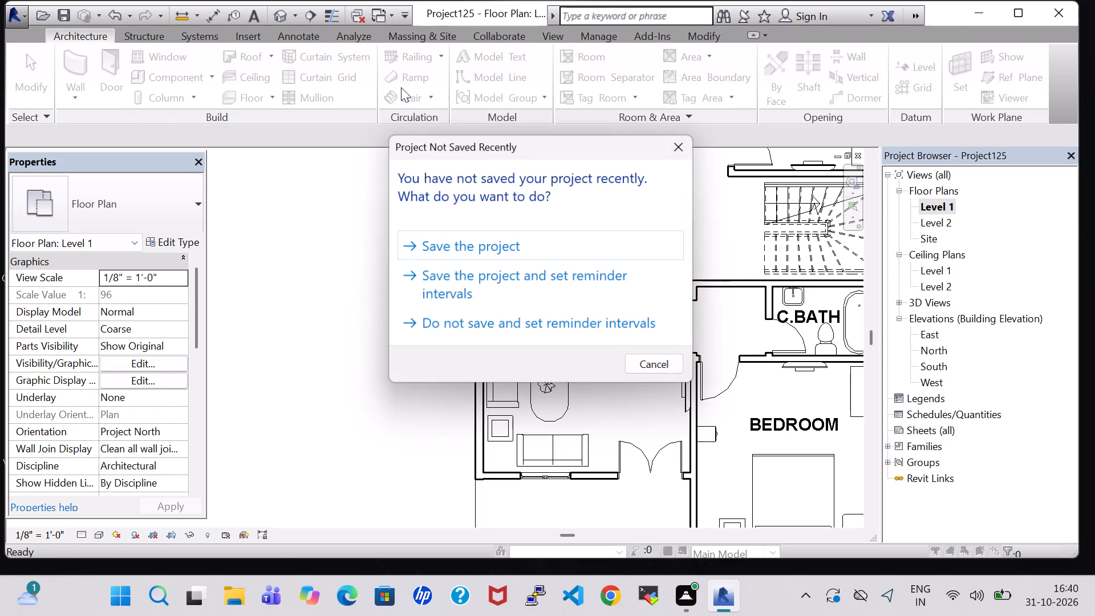
left_click(482, 237)
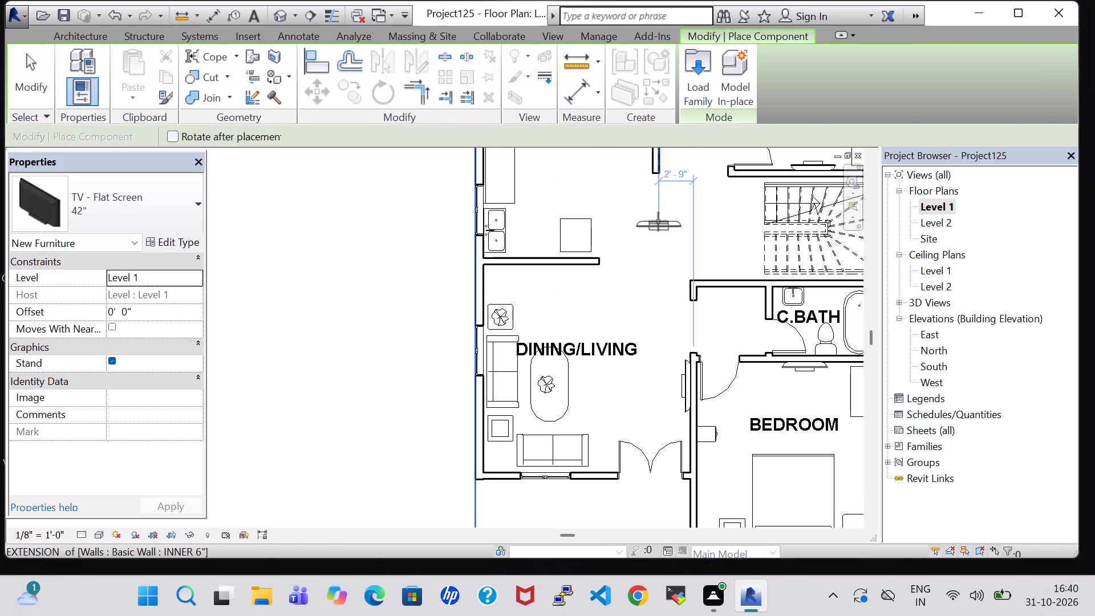
Load the Table-Dining Round w Chairs family from the Tables folder and place the 36" Diameter type in DINING/LIVING, just south of the kitchen partition wall.
key("Escape")
left_click(159, 74)
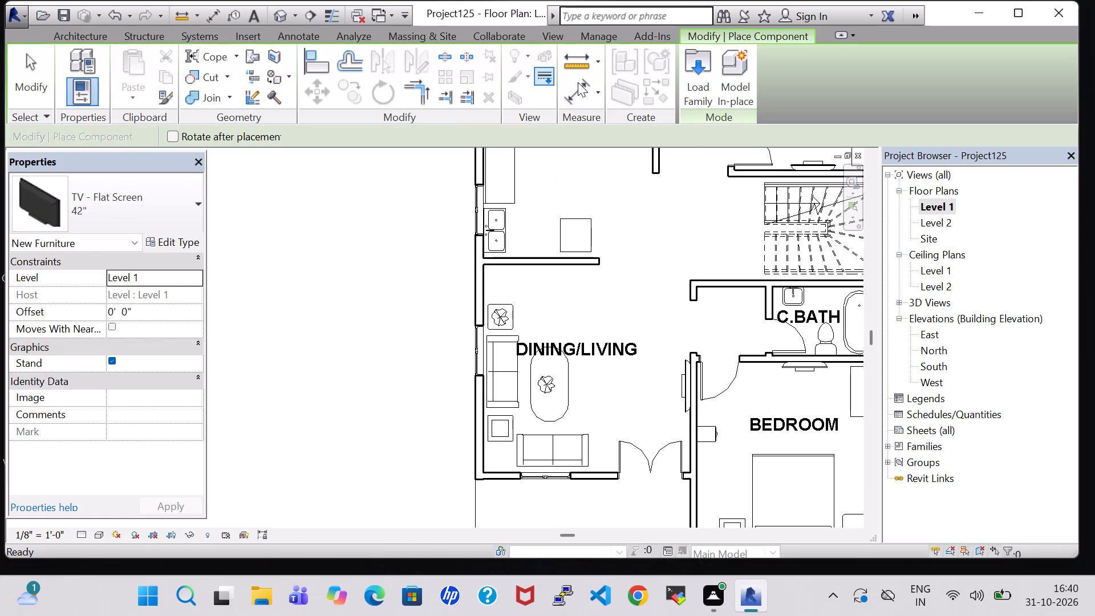
left_click(698, 83)
double_click(646, 390)
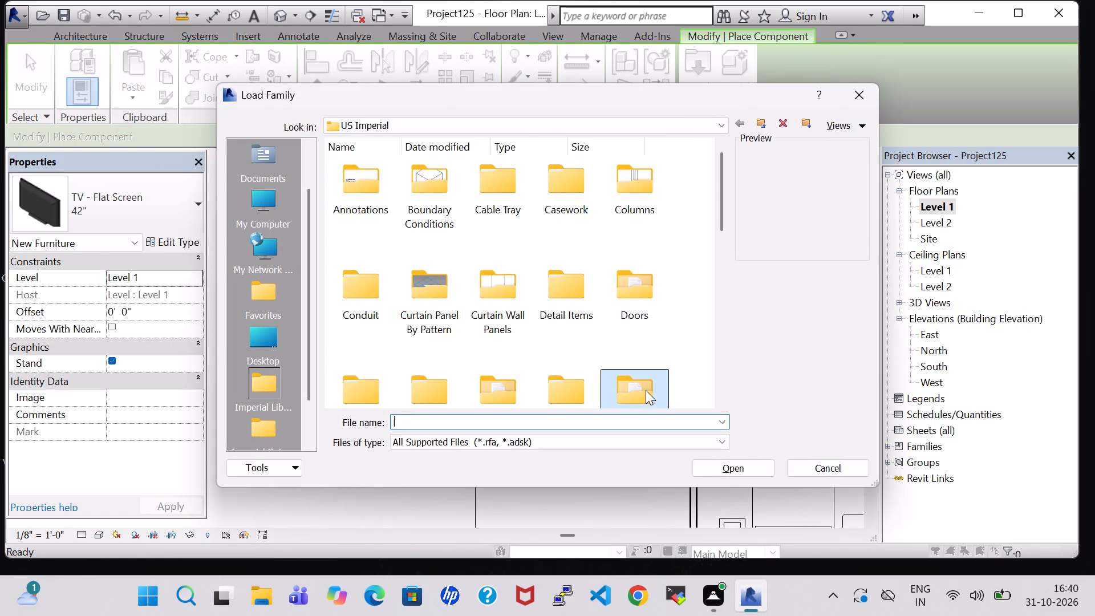
double_click(562, 214)
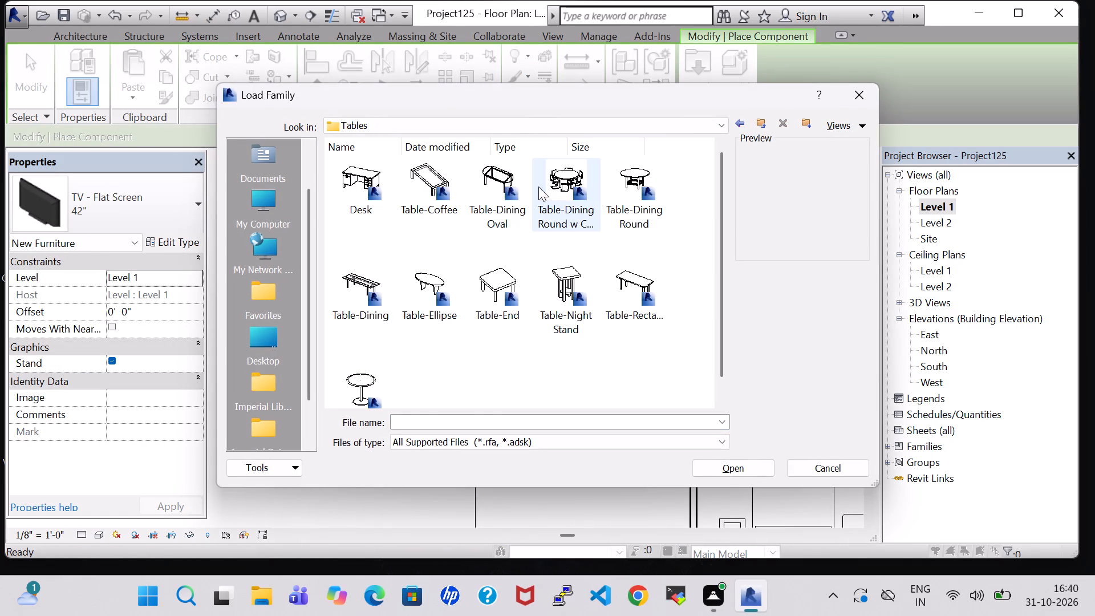
left_click(548, 188)
left_click(735, 468)
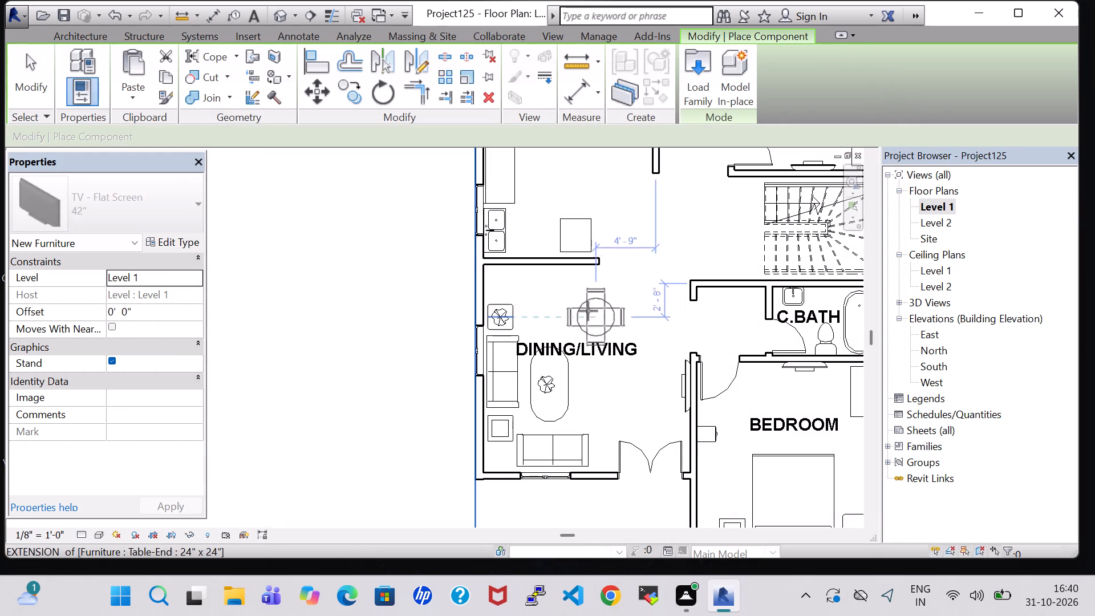
scroll(569, 303, "up", 2)
left_click(557, 299)
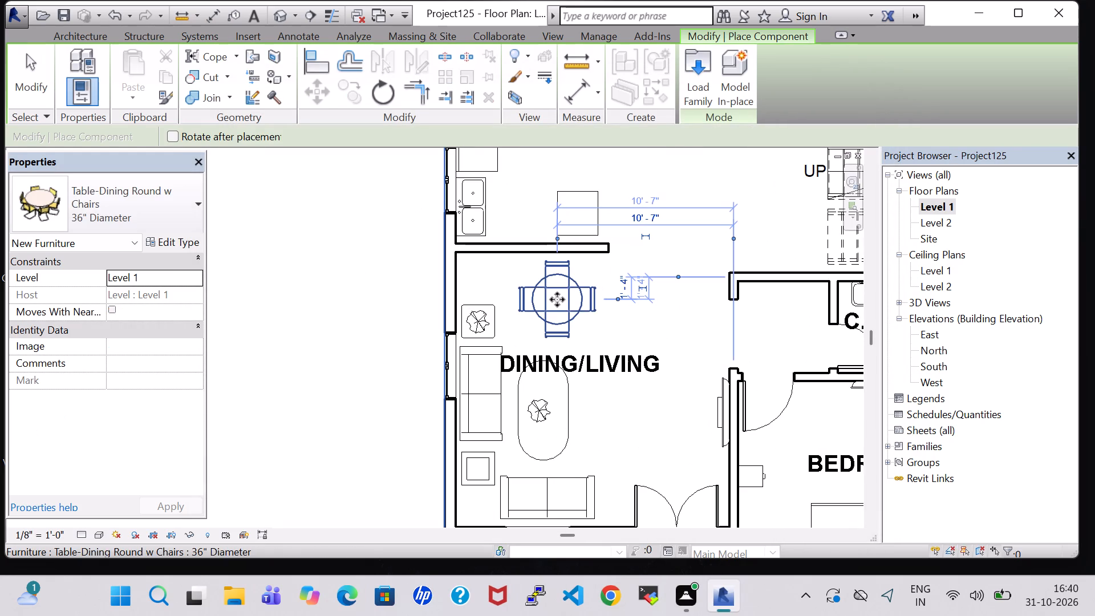
key("Escape")
key("Escape")
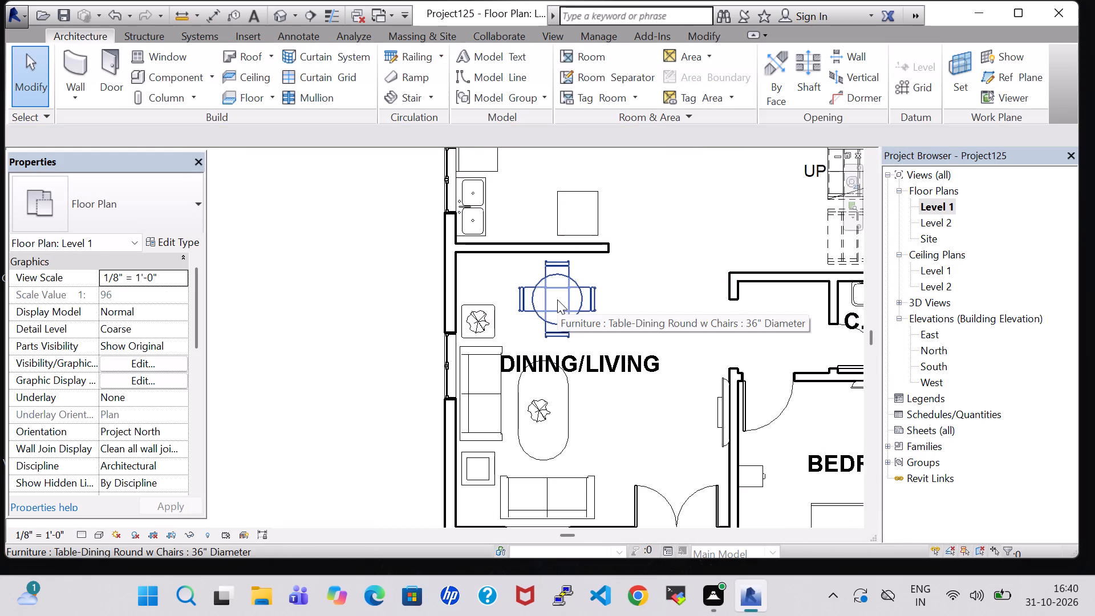
Look over the furnished Level 1 plan and open the default 3D view of the house.
scroll(557, 299, "down", 3)
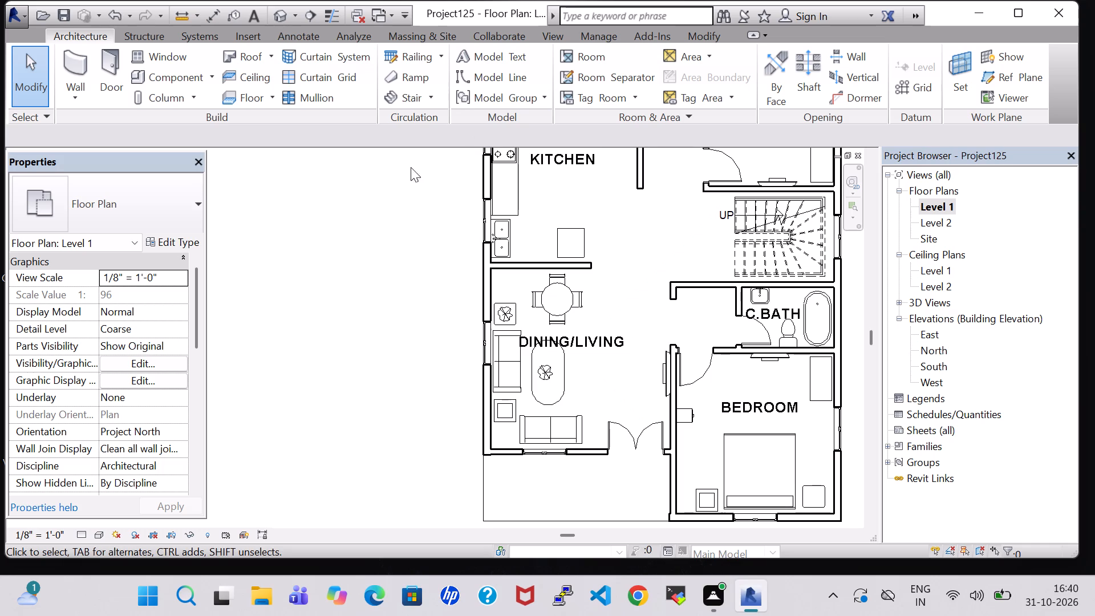
scroll(622, 324, "down", 2)
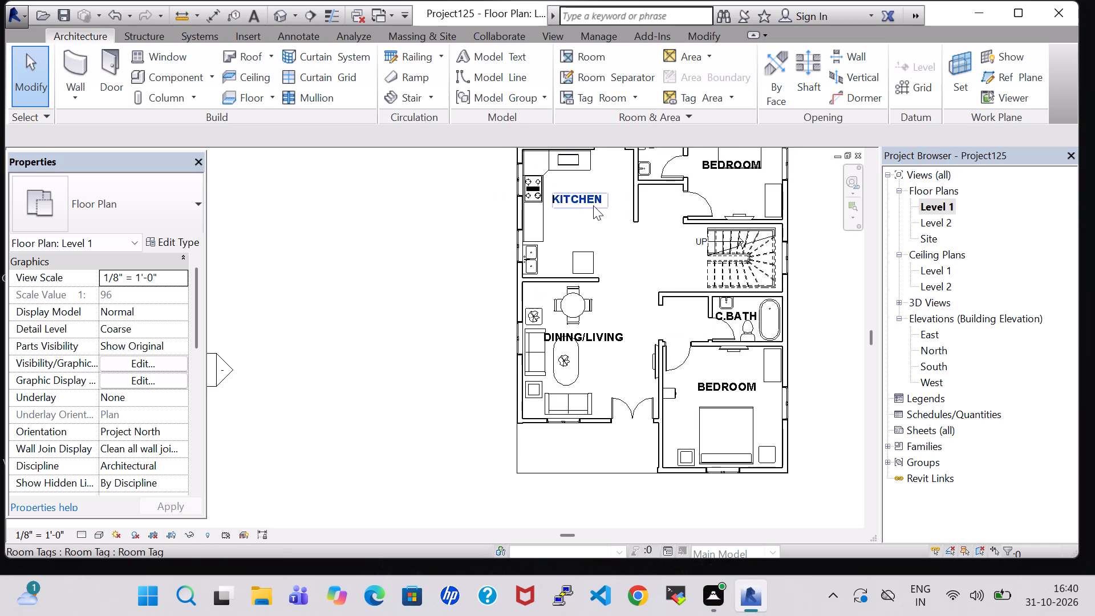
middle_click_drag(593, 216, 597, 307)
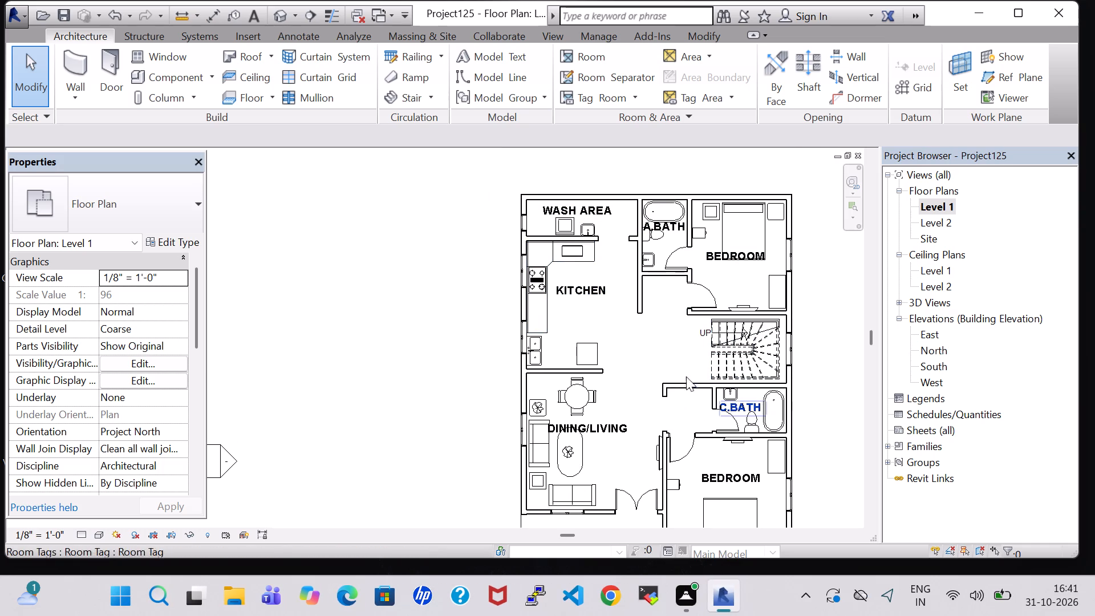
middle_click_drag(628, 350, 653, 271)
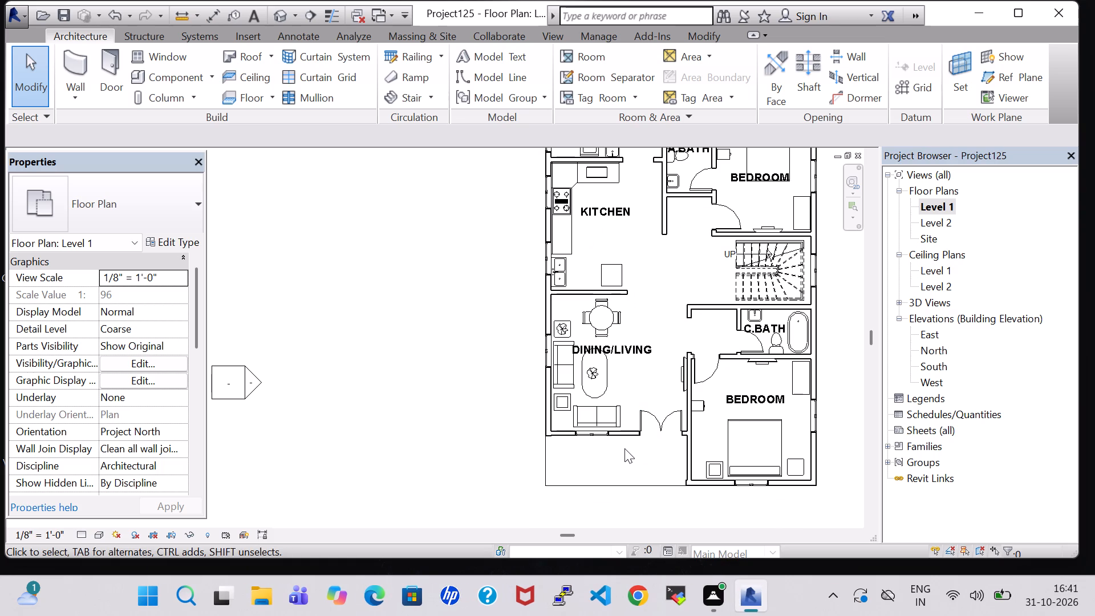
scroll(654, 338, "down", 1)
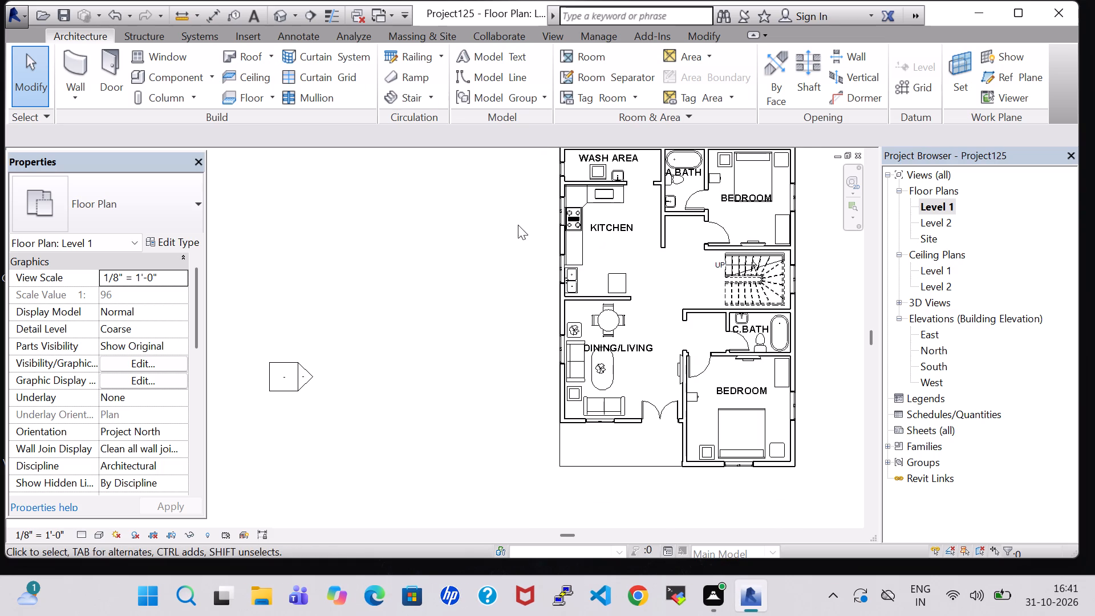
middle_click_drag(518, 241, 398, 315)
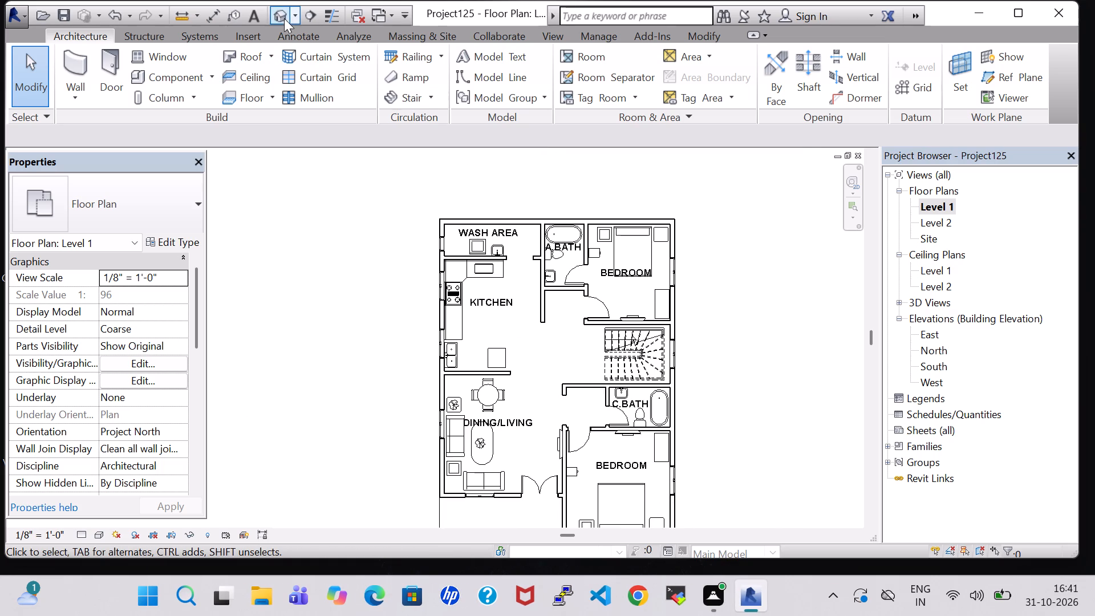
left_click(279, 15)
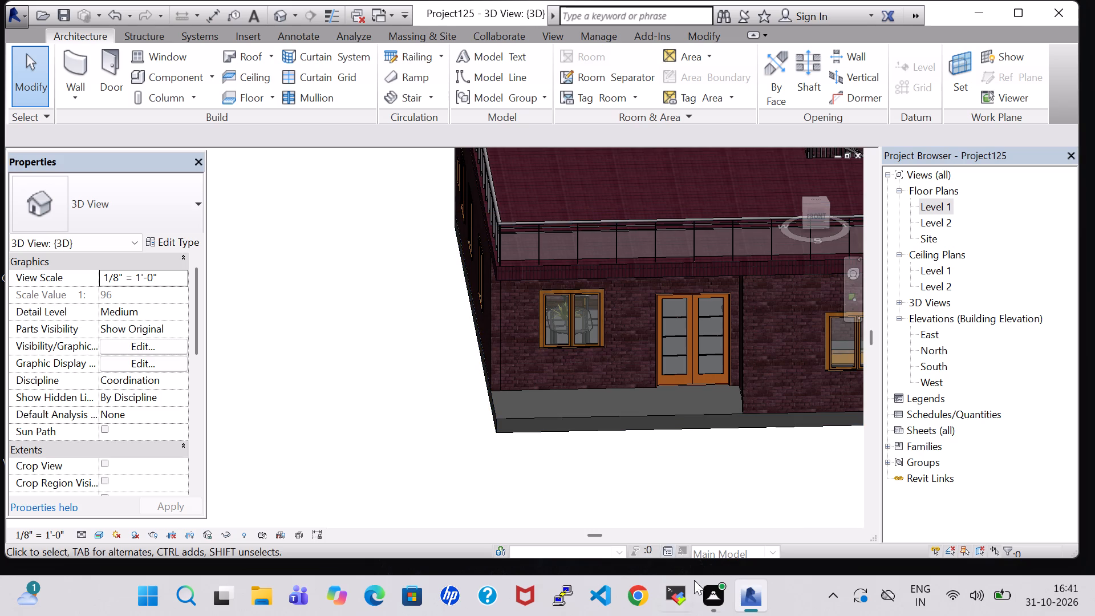
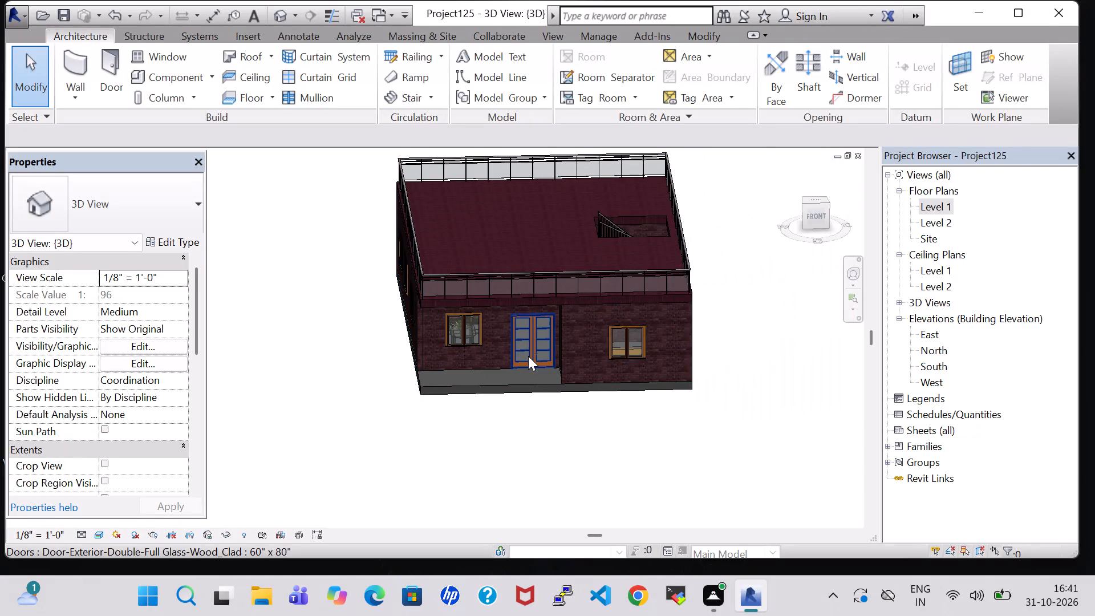
Examine the house in 3D from the front and from above, covering the facade, roof railing and stair opening.
middle_click_drag(528, 356, 536, 331, "shift")
scroll(536, 331, "up", 5)
middle_click_drag(538, 321, 538, 327, "shift")
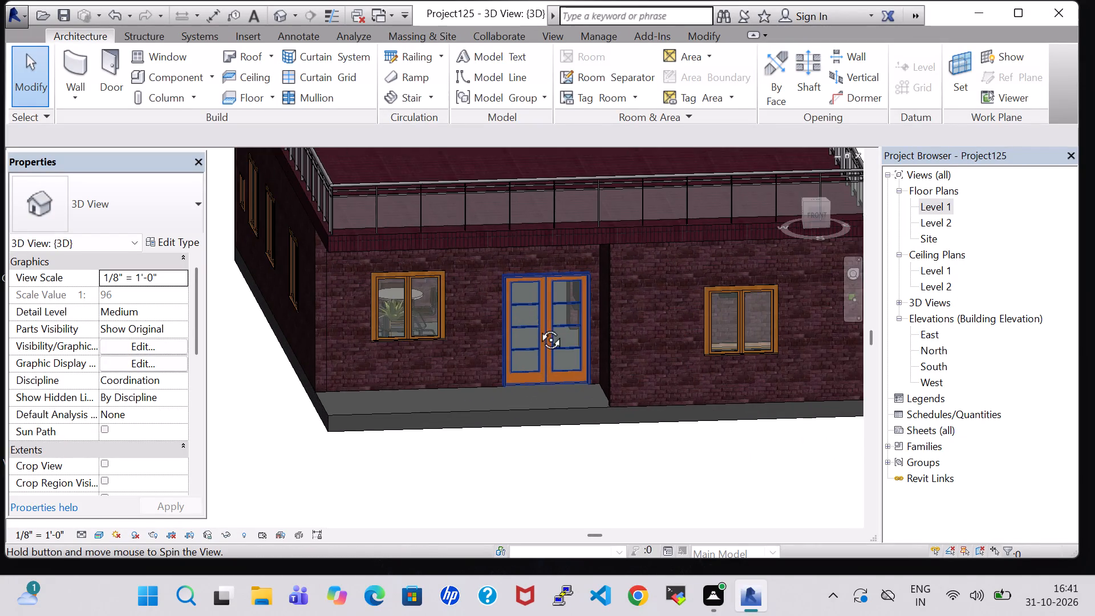
middle_click_drag(538, 327, 521, 397, "shift")
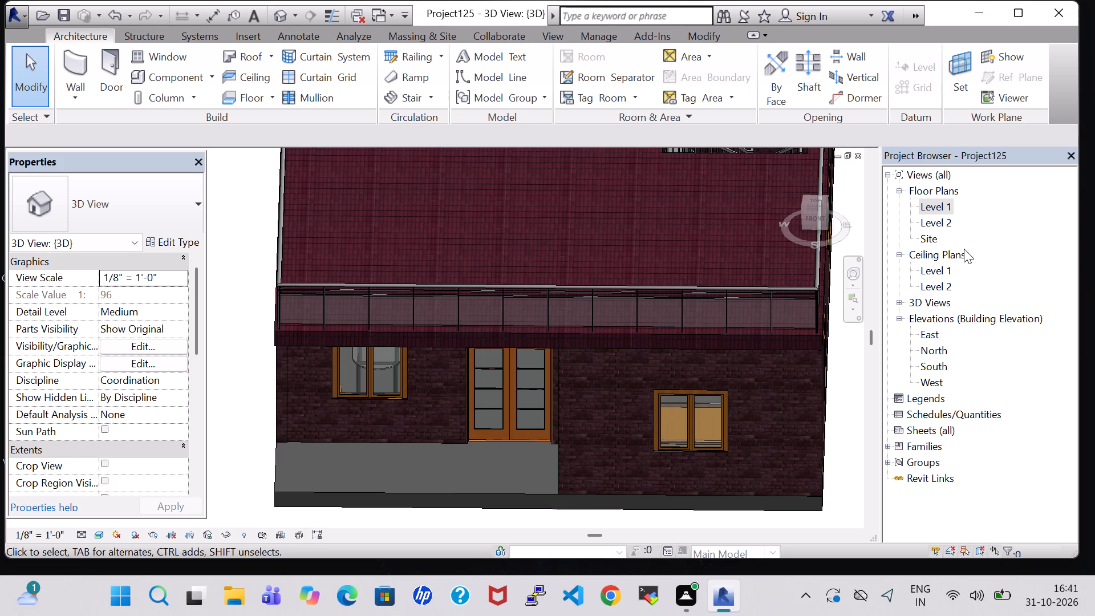
scroll(602, 284, "down", 4)
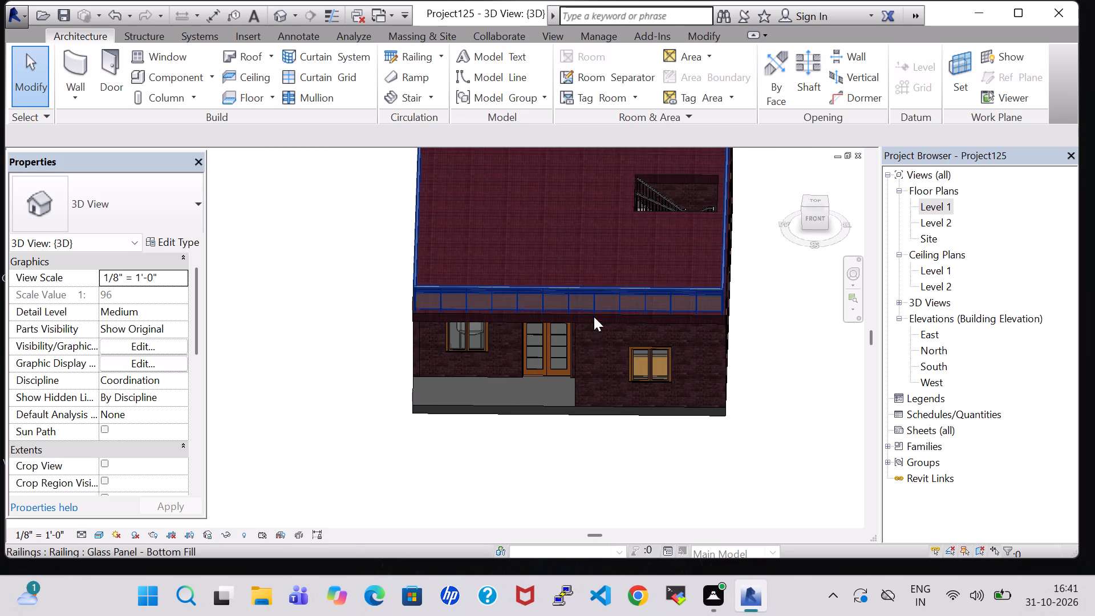
middle_click_drag(571, 452, 582, 370)
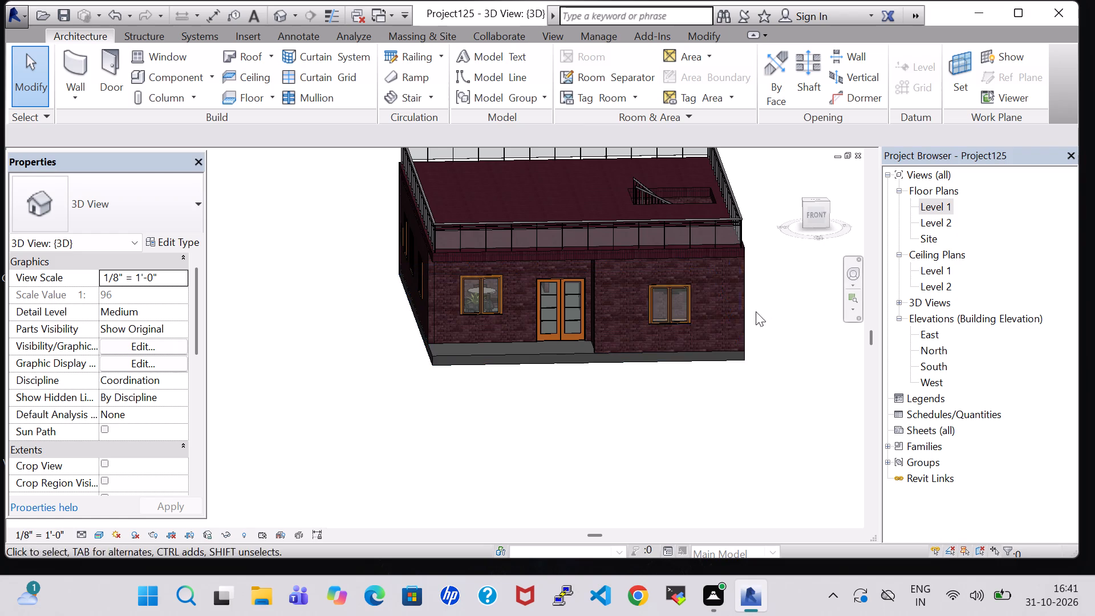
middle_click_drag(721, 308, 680, 411, "shift")
middle_click_drag(647, 247, 725, 409)
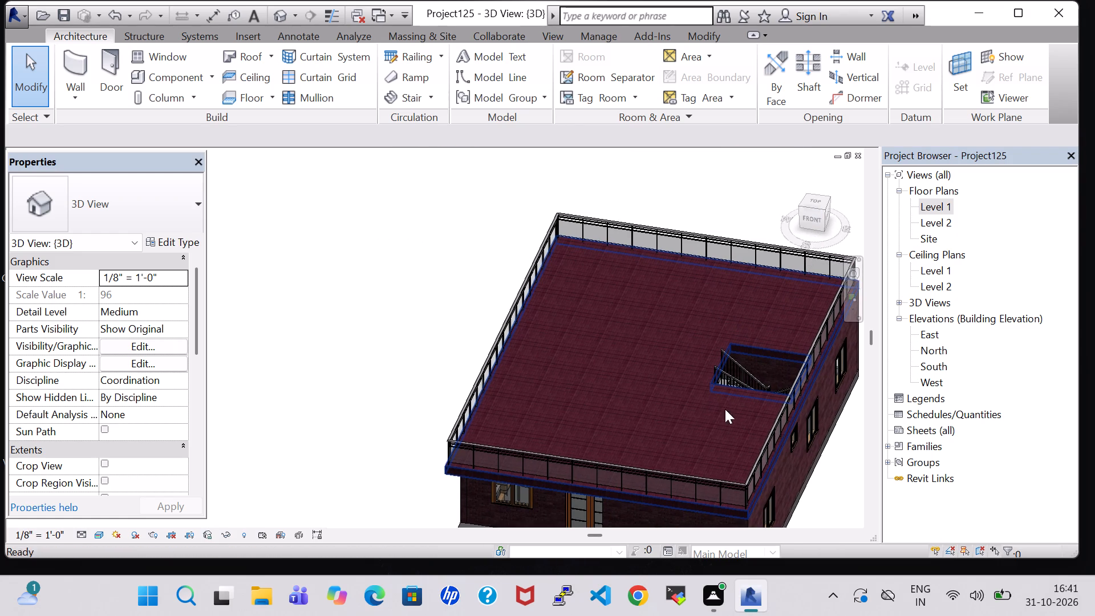
middle_click_drag(599, 314, 635, 319)
middle_click_drag(635, 319, 622, 261)
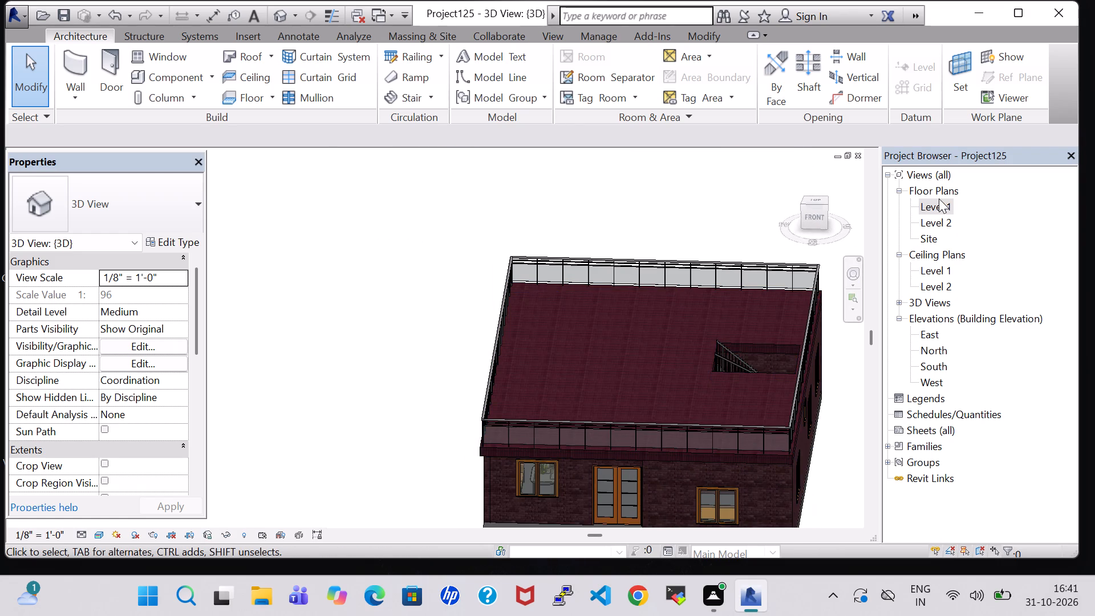
On the Level 1 plan, load the Table-Rectangular family from the Furniture Tables folder and place the 72" x 30" type beneath the south bedroom's TV.
double_click(936, 204)
scroll(657, 302, "down", 1)
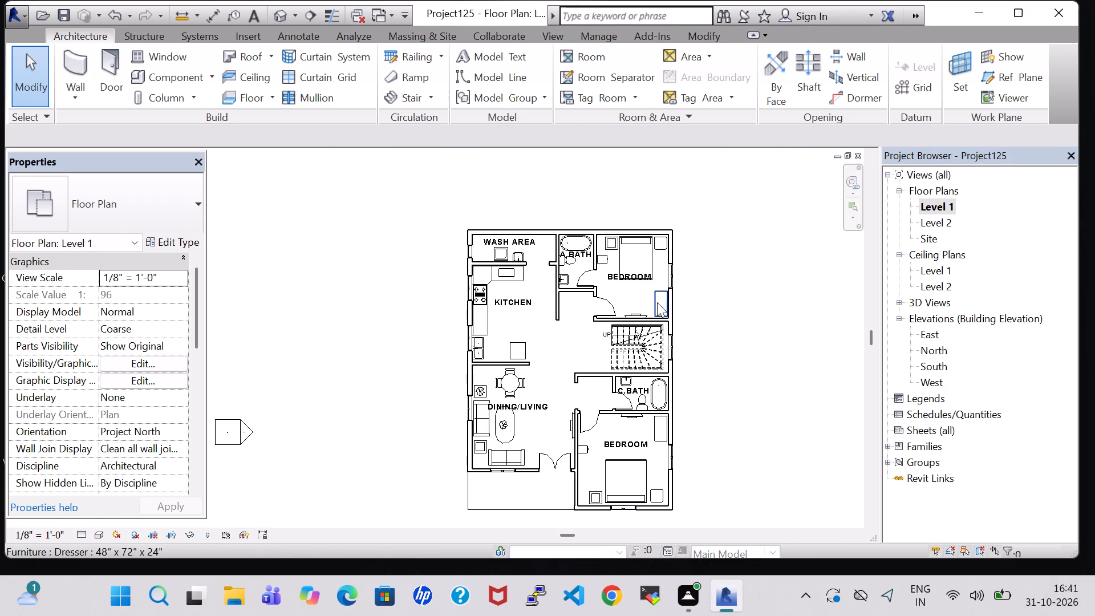
scroll(657, 302, "up", 5)
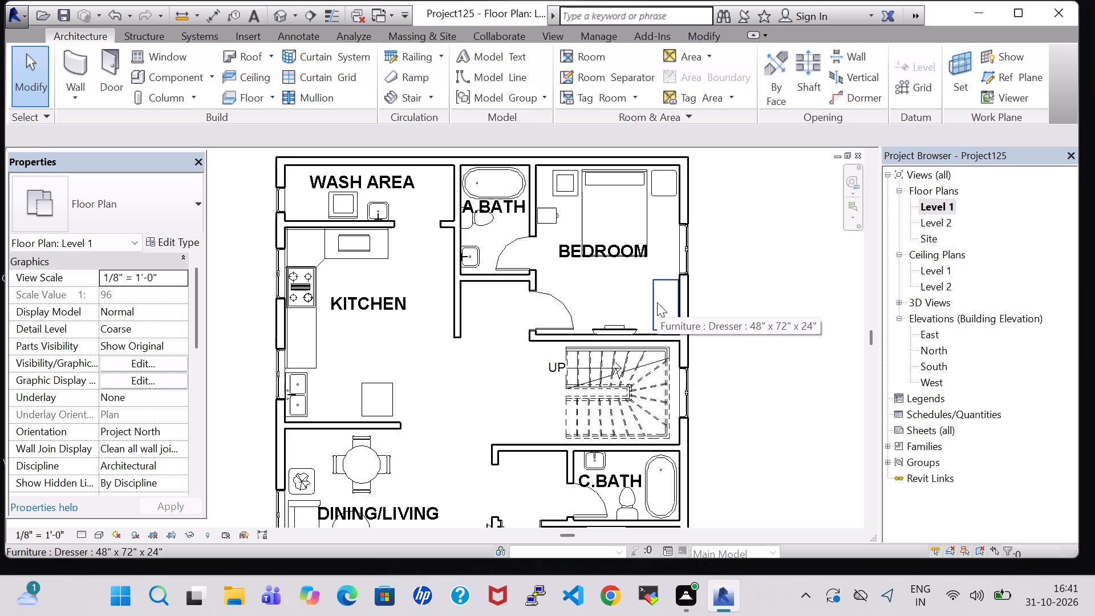
middle_click_drag(529, 378, 573, 242)
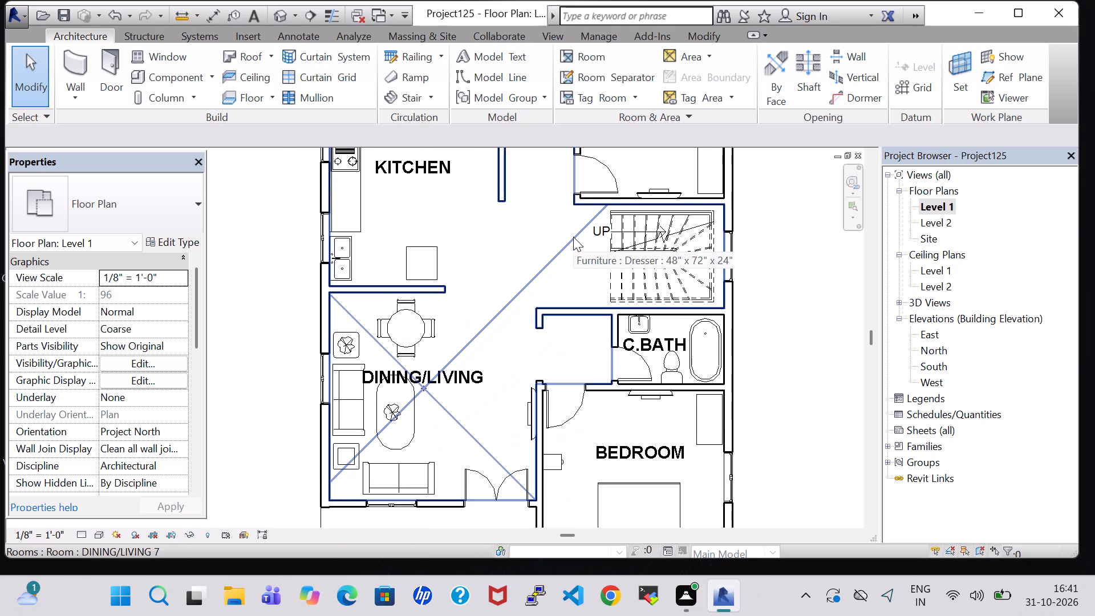
left_click(147, 75)
left_click(710, 82)
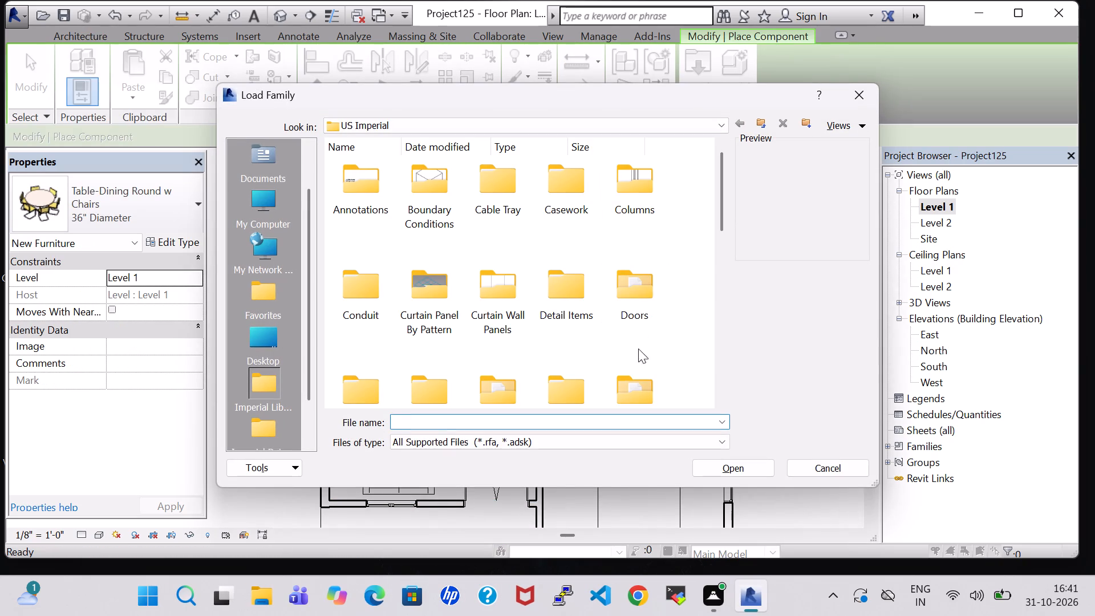
left_click(633, 372)
double_click(635, 366)
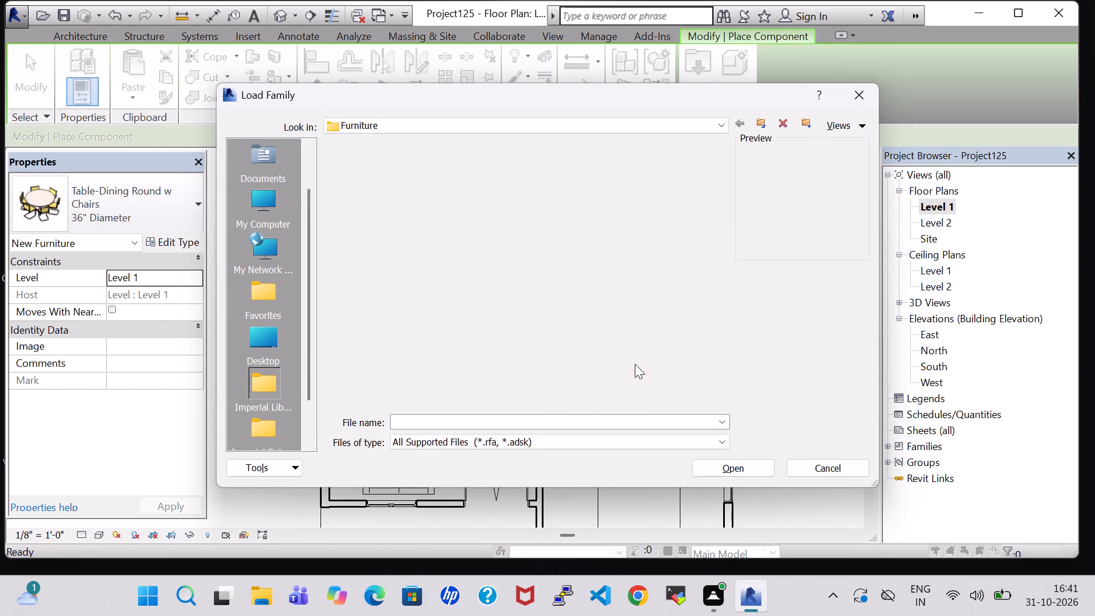
double_click(563, 179)
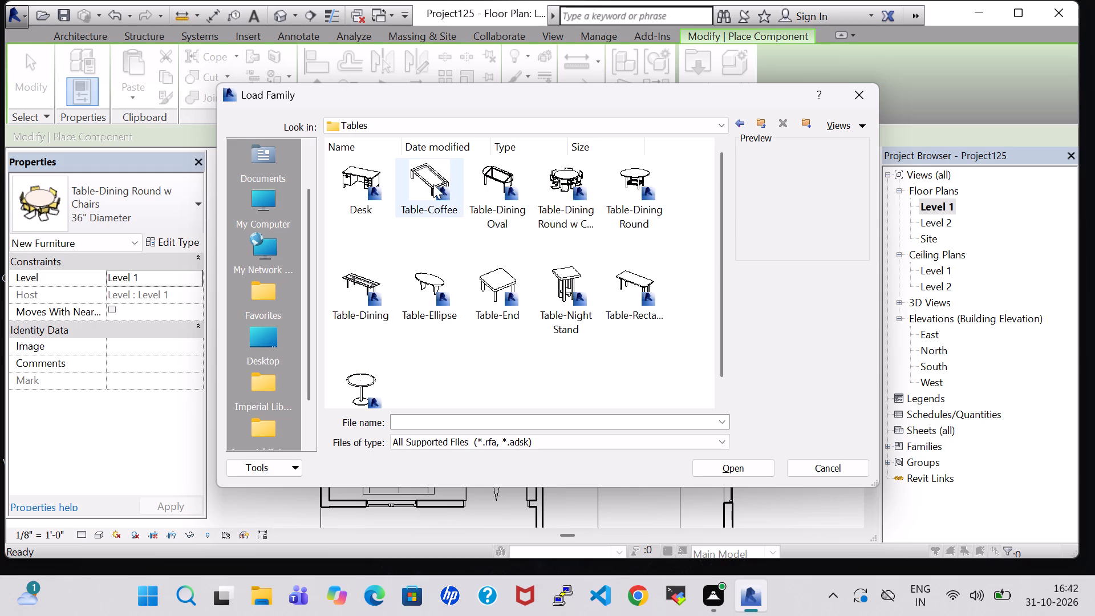
left_click(624, 296)
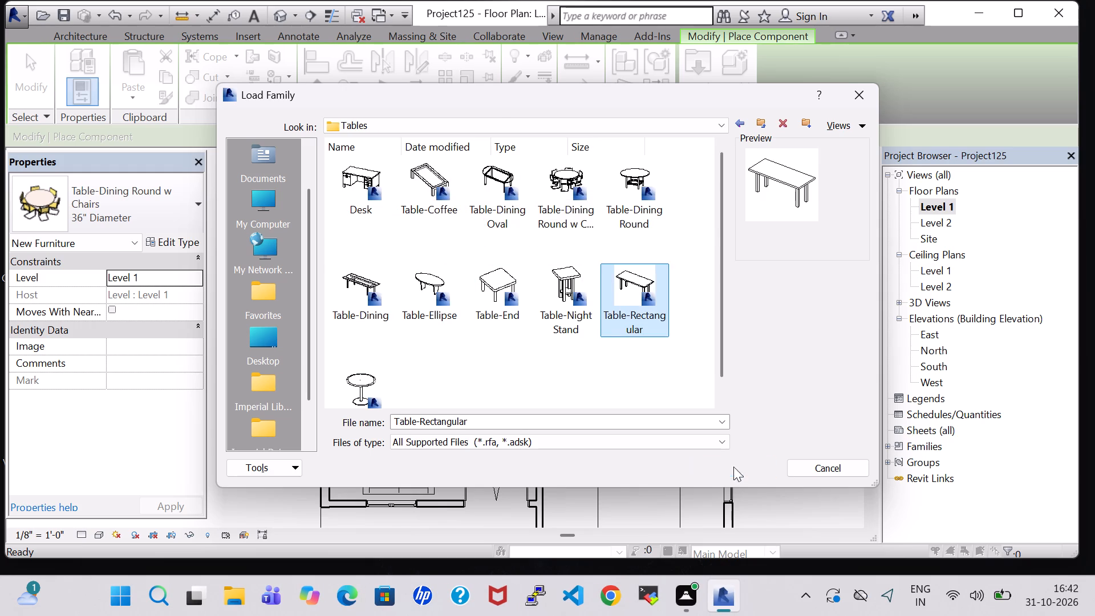
left_click(733, 467)
scroll(650, 418, "up", 6)
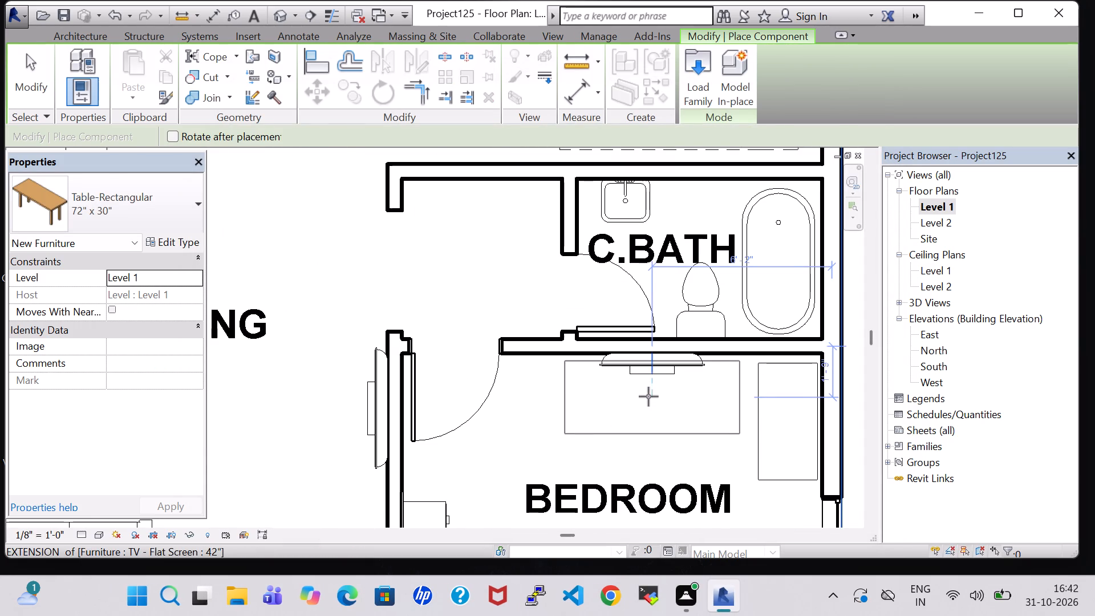
left_click(648, 393)
key("Escape")
key("Escape")
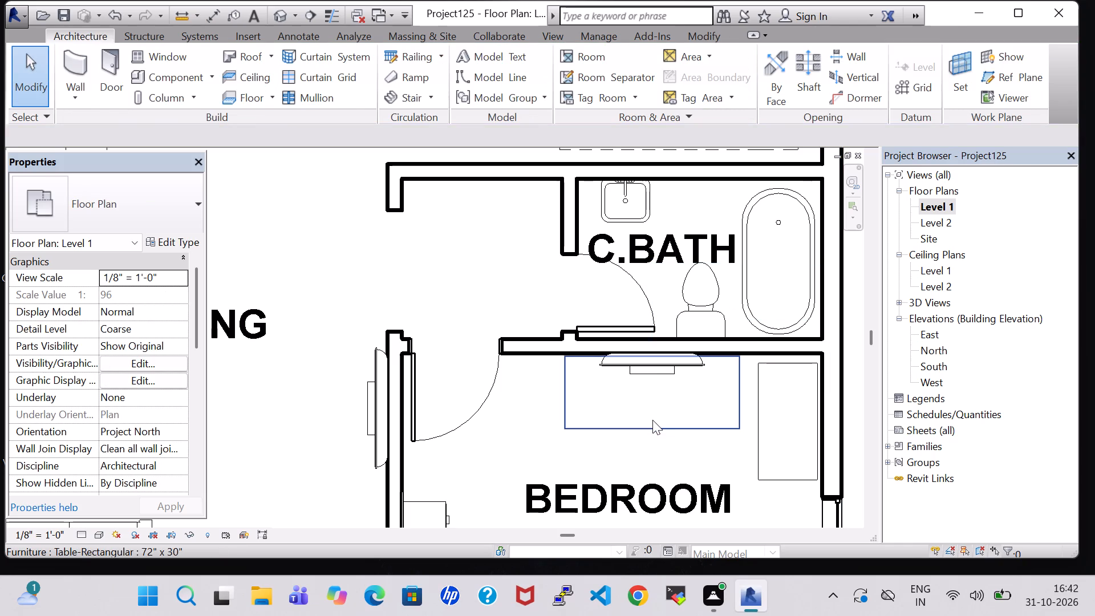
Set the rectangular table type's height to 2' 2" and its length to 4' 0".
left_click(652, 431)
left_click(175, 241)
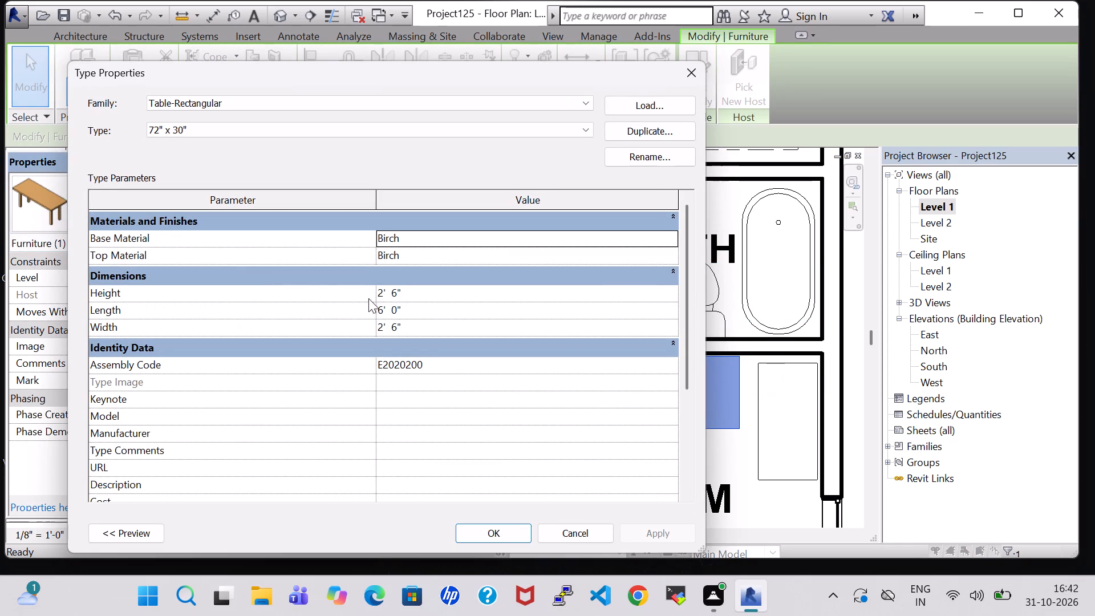
left_click(400, 291)
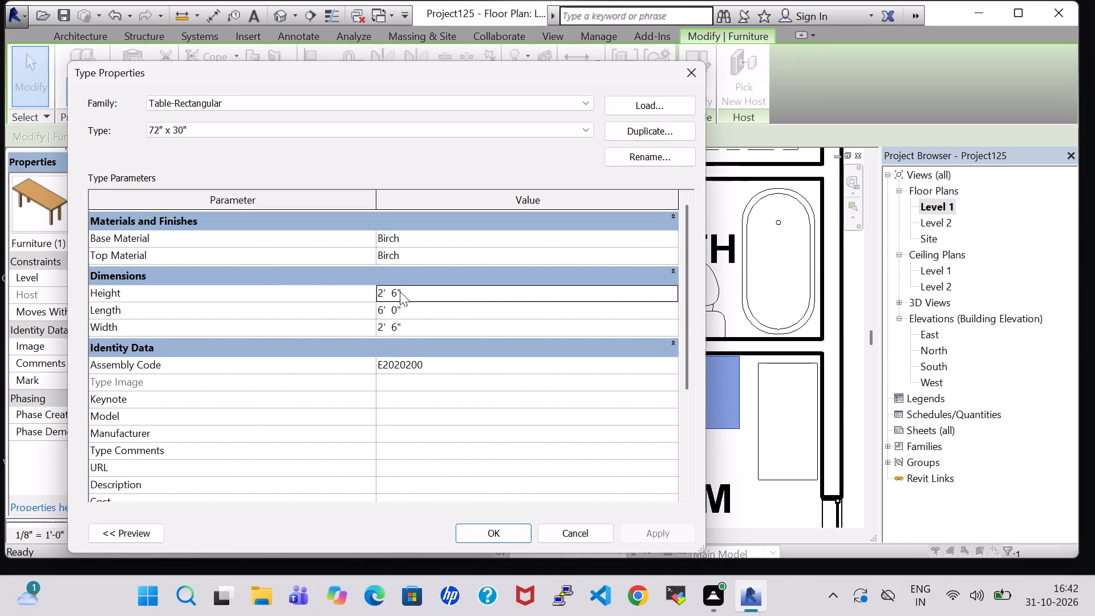
key("BackSpace")
key("2")
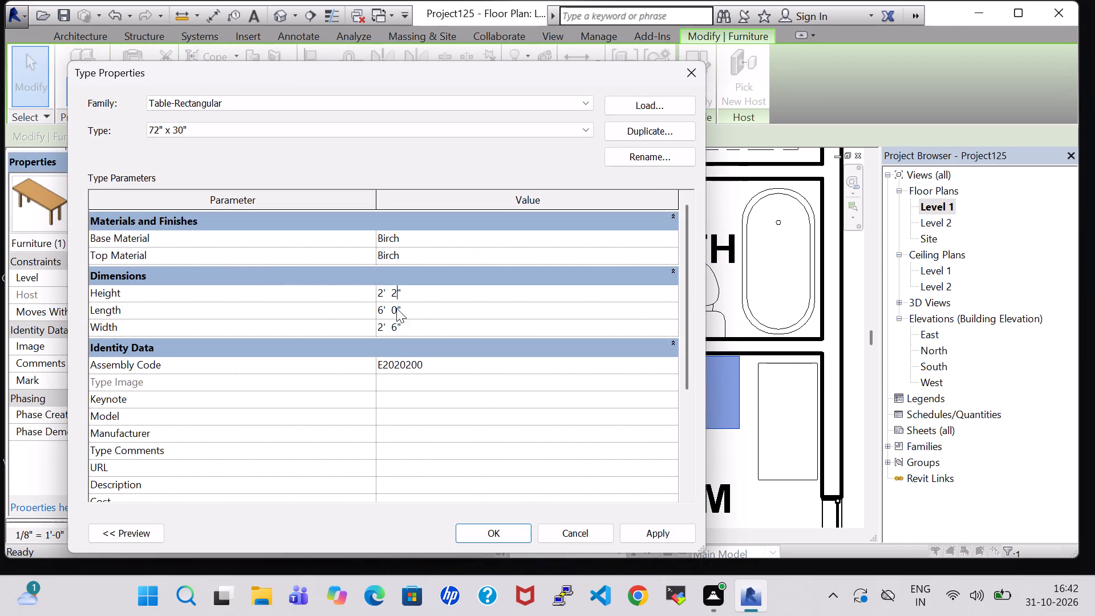
double_click(385, 314)
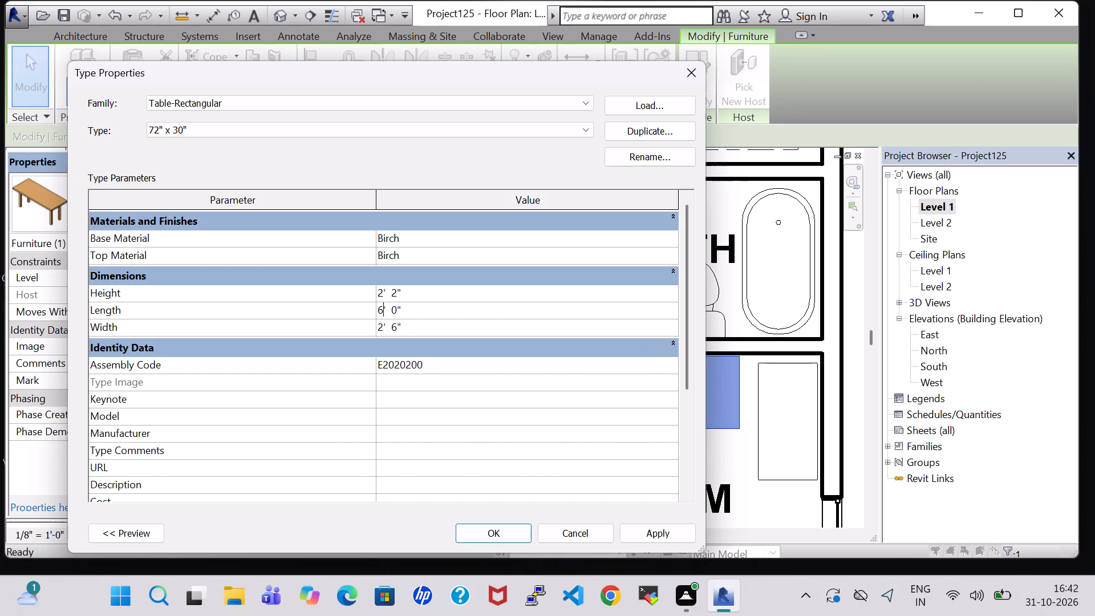
key("Left")
key("BackSpace")
key("4")
left_click(500, 530)
left_click(517, 449)
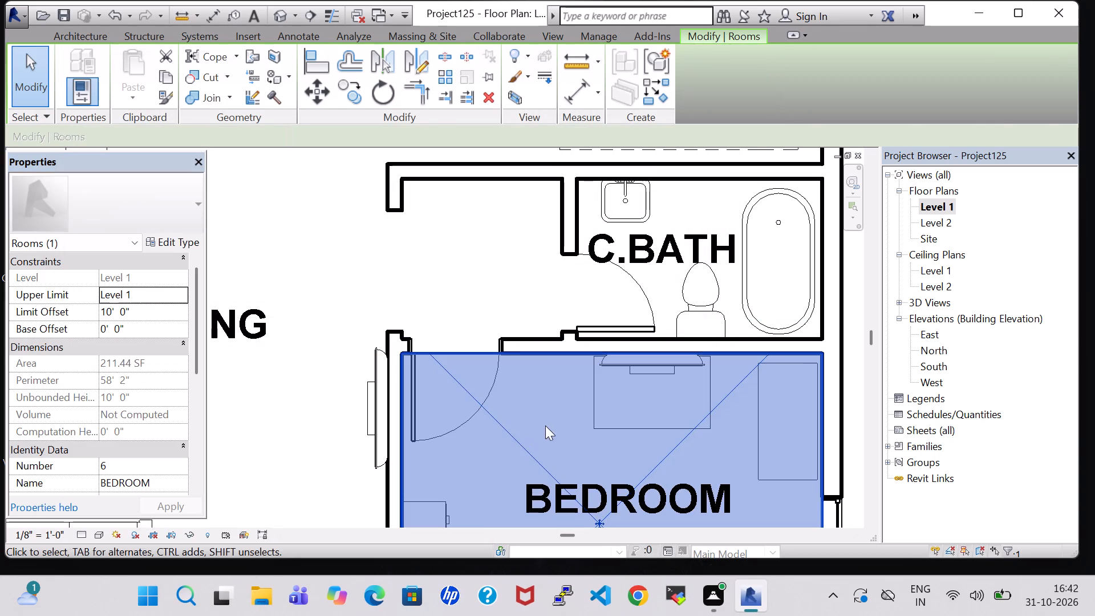
double_click(569, 420)
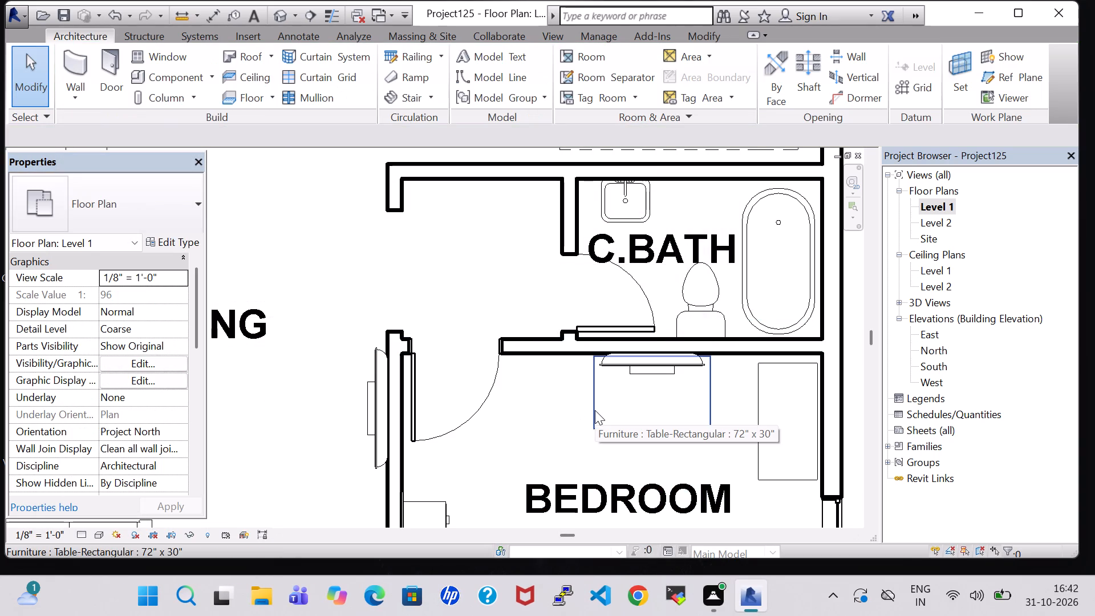
key("Left")
left_click(532, 410)
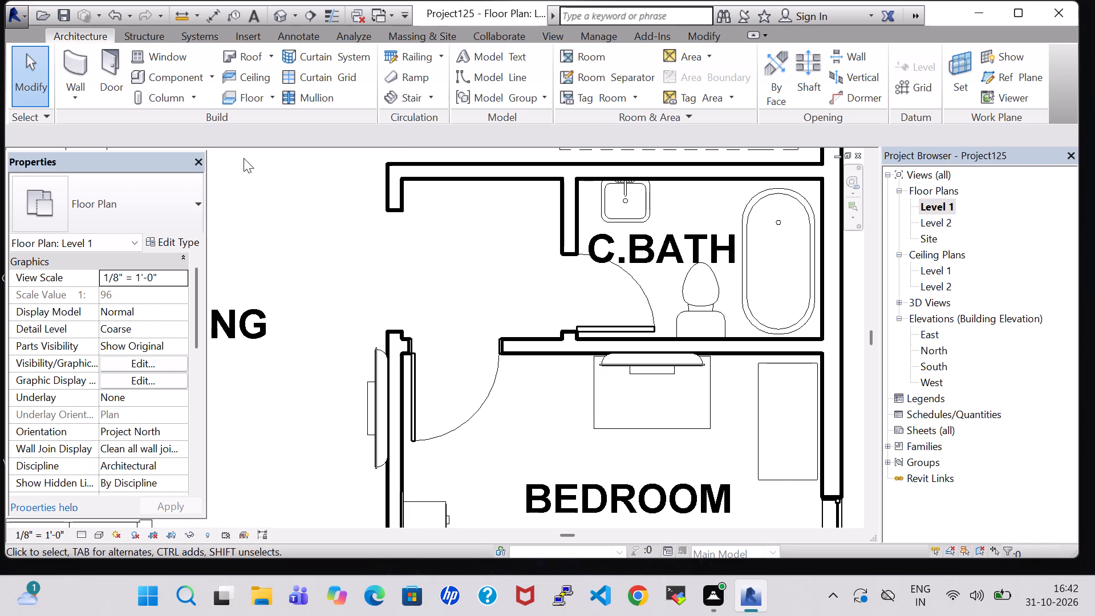
Place two RPC Plant - Tropical Agave - 1.5' plants like the one in DINING/LIVING, at the west and east ends of the bedroom TV table.
scroll(533, 293, "down", 8)
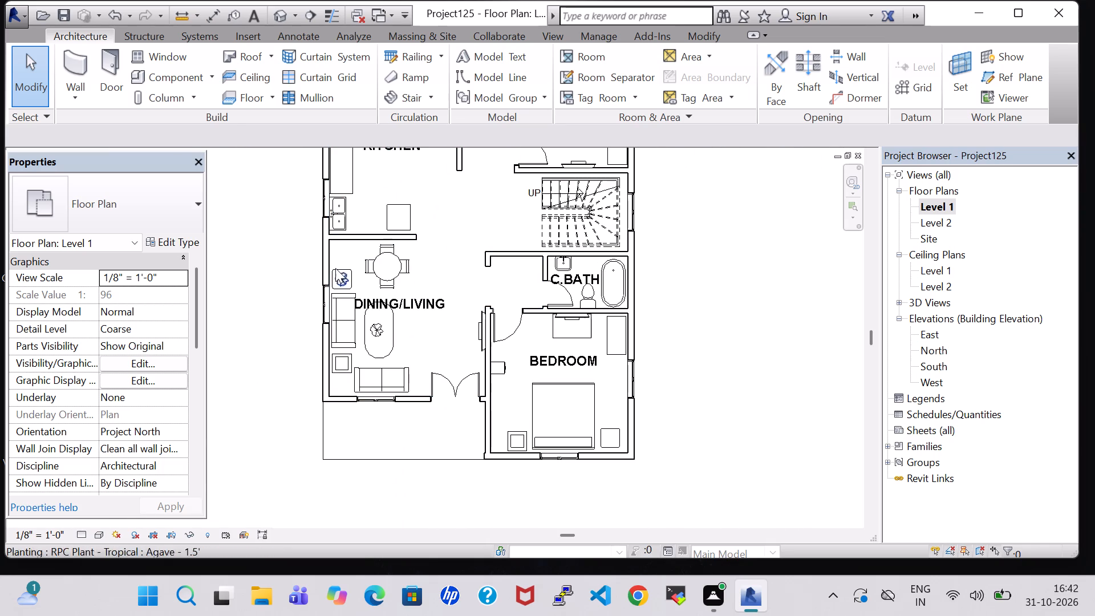
left_click(344, 277)
right_click(342, 277)
left_click(447, 311)
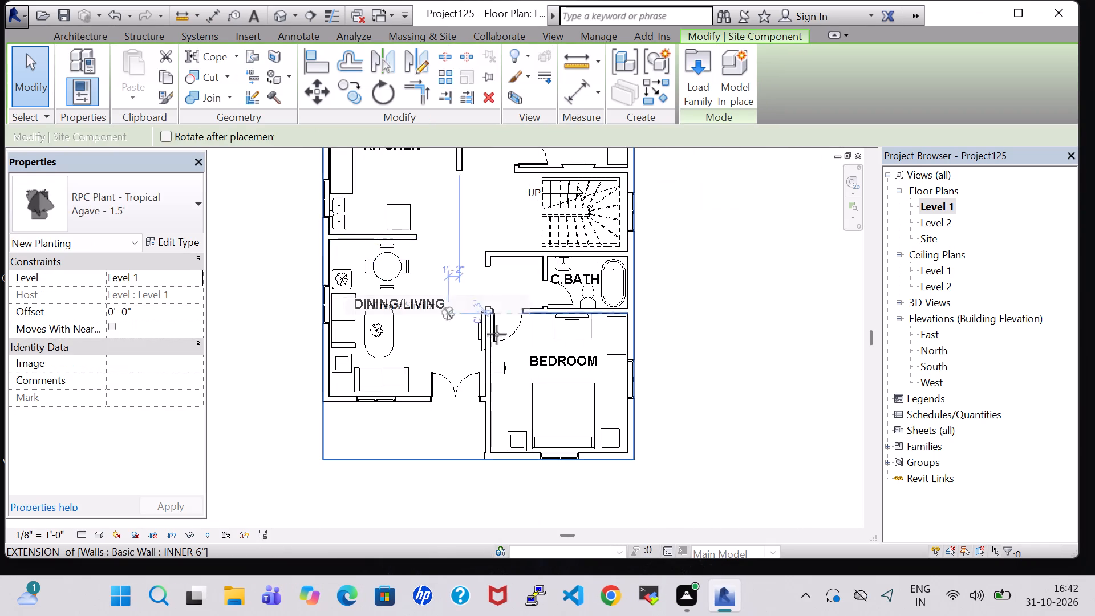
scroll(546, 354, "up", 8)
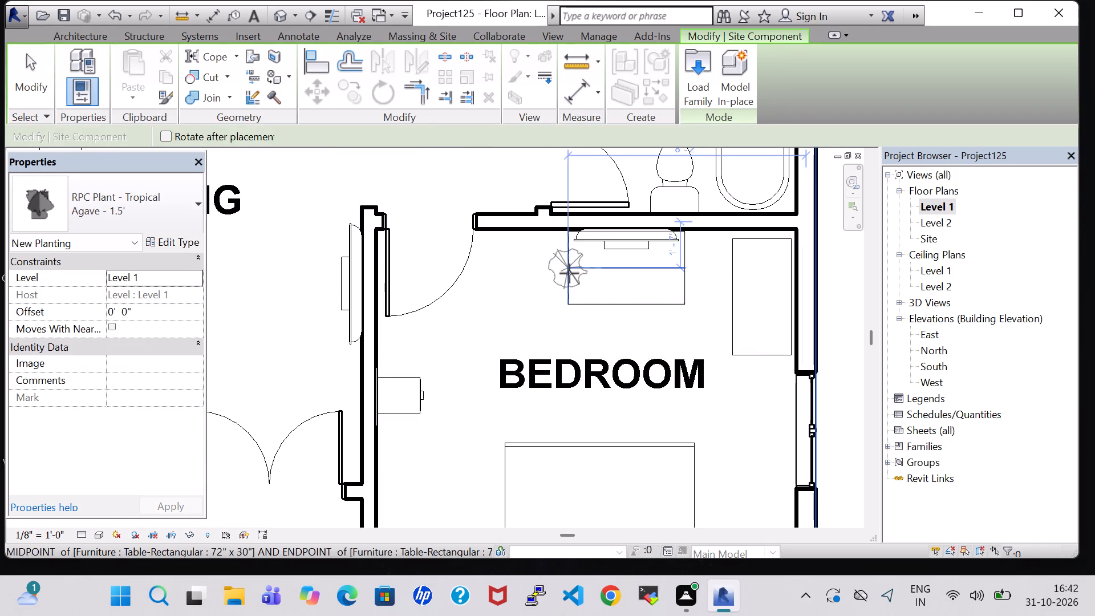
left_click(569, 274)
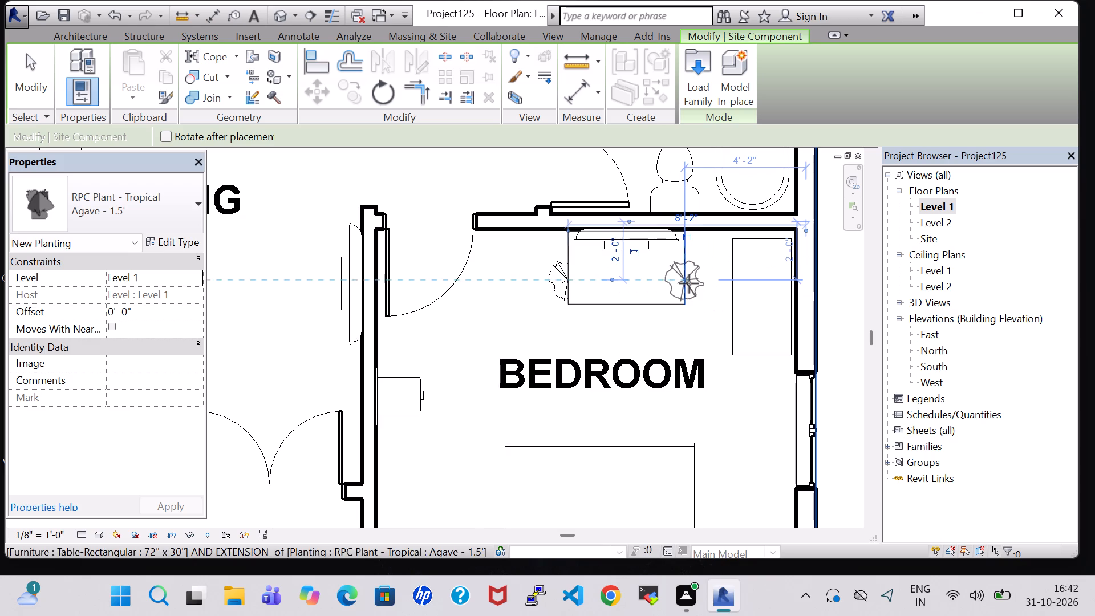
left_click(689, 283)
key("Escape")
key("Escape")
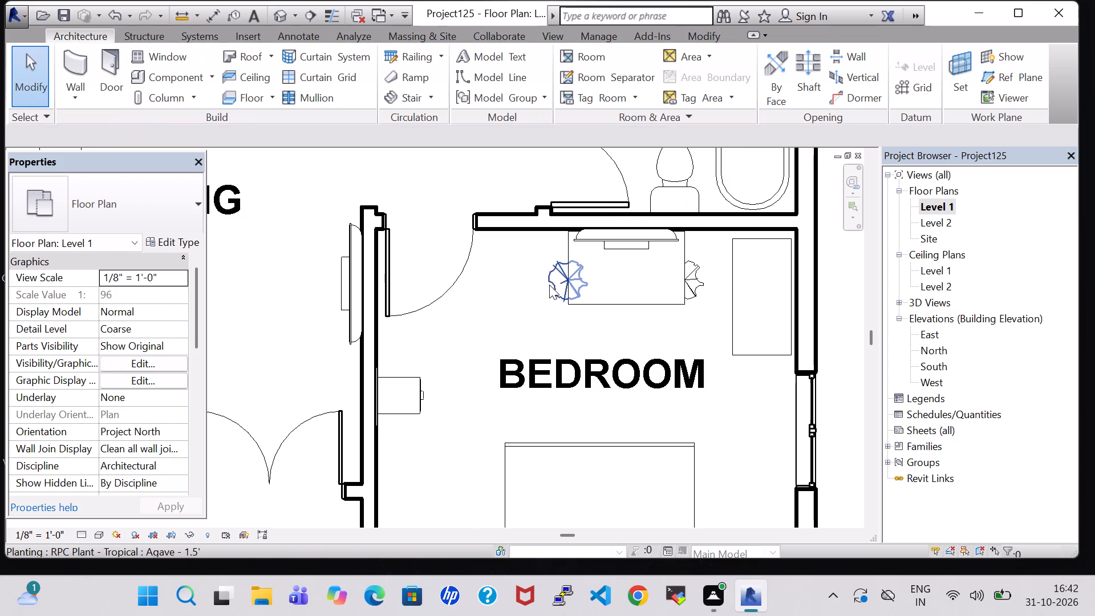
Set the offset of the Agave plant at the table's west end to 2' 2".
left_click(552, 285)
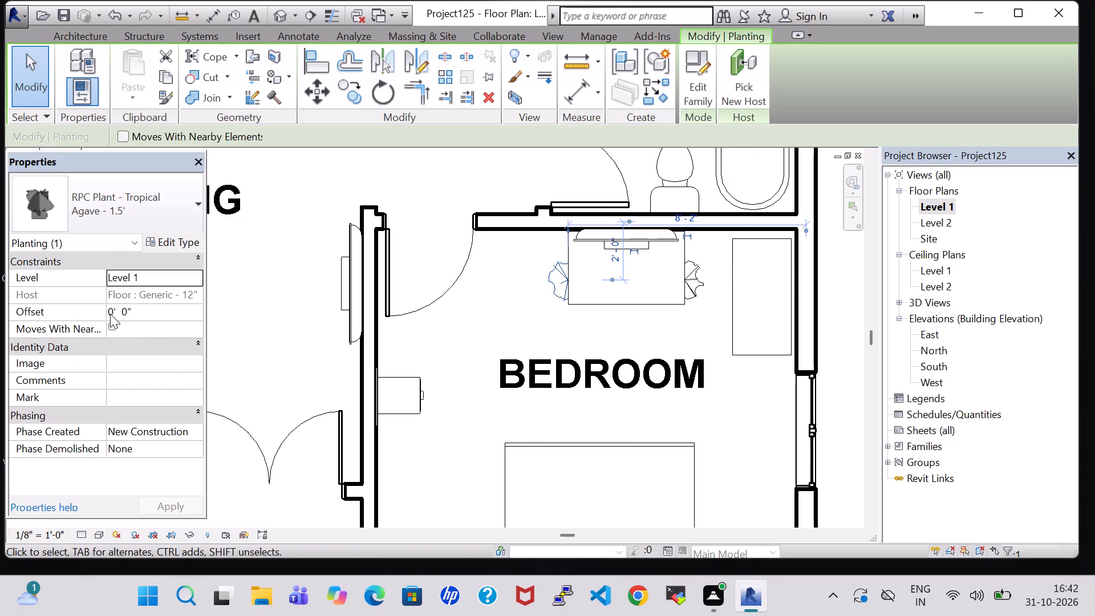
double_click(112, 314)
key("BackSpace")
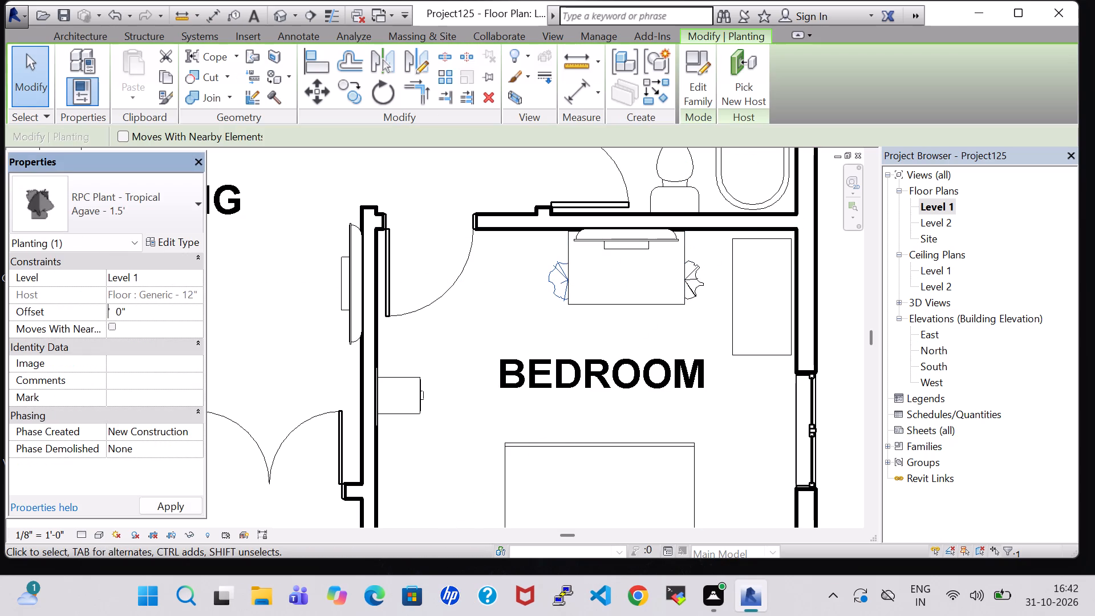
key("2")
left_click(127, 314)
key("BackSpace")
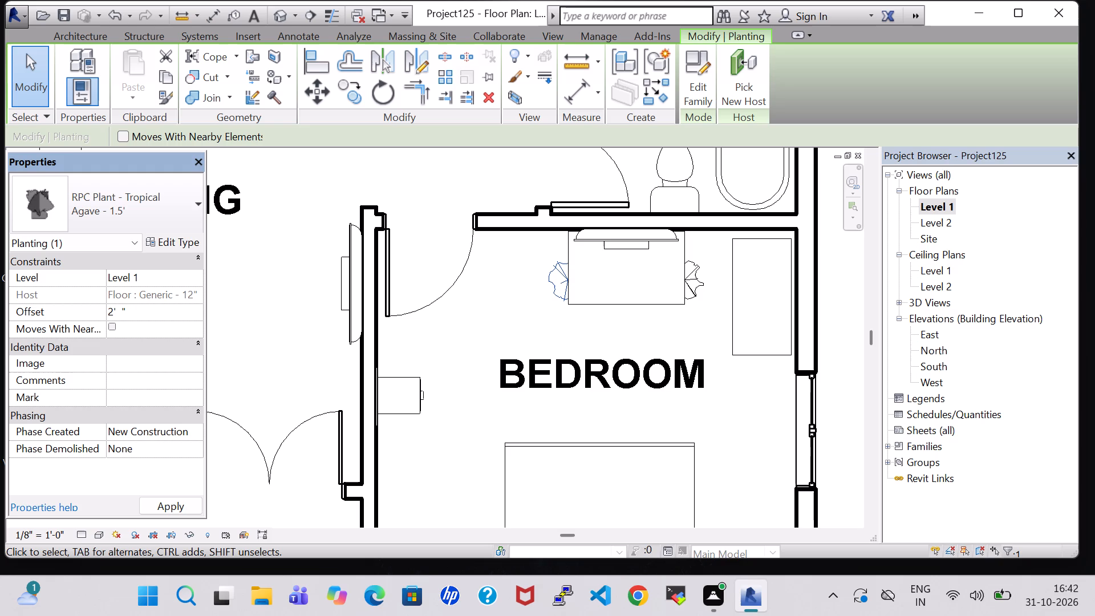
key("5")
key("BackSpace")
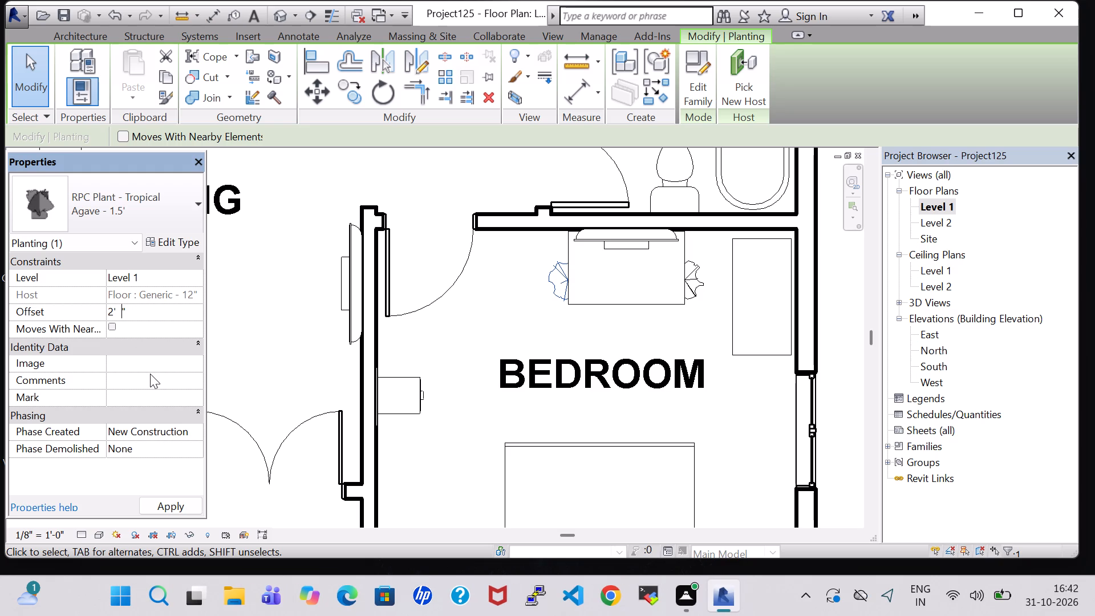
key("2")
left_click(173, 507)
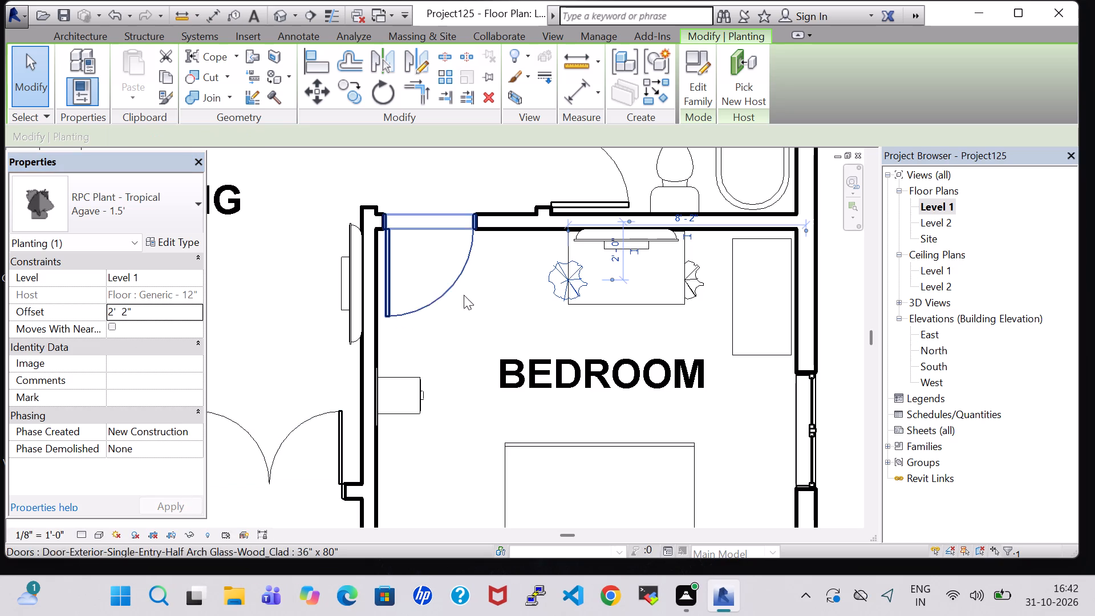
Nudge the Agave plant at the table's west end slightly east, farther onto the tabletop.
left_click(552, 280)
key("Right")
key("Right")
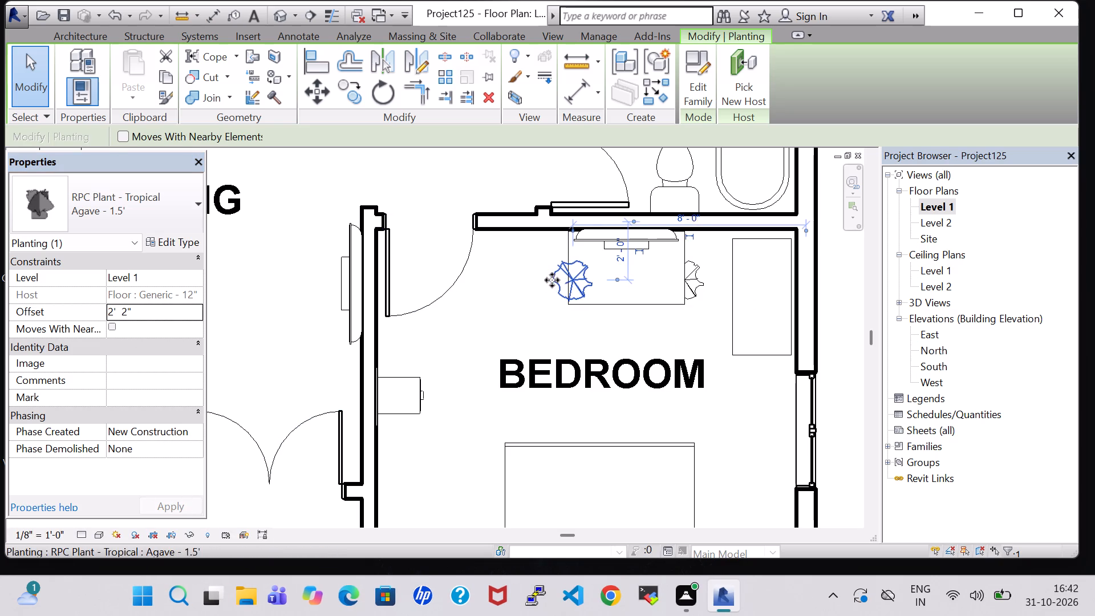
key("Right")
left_click(522, 281)
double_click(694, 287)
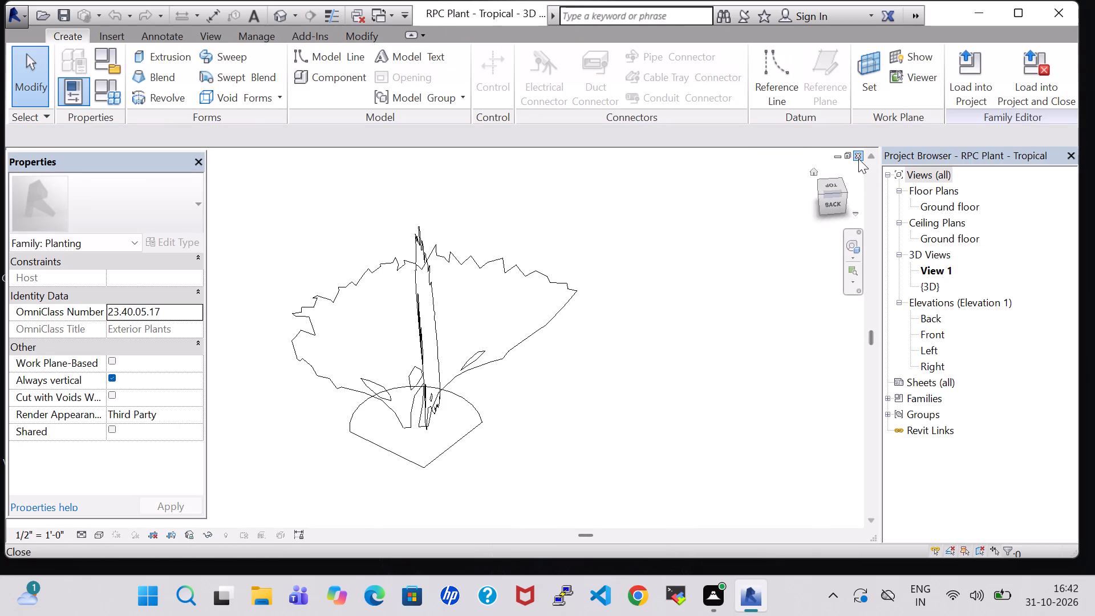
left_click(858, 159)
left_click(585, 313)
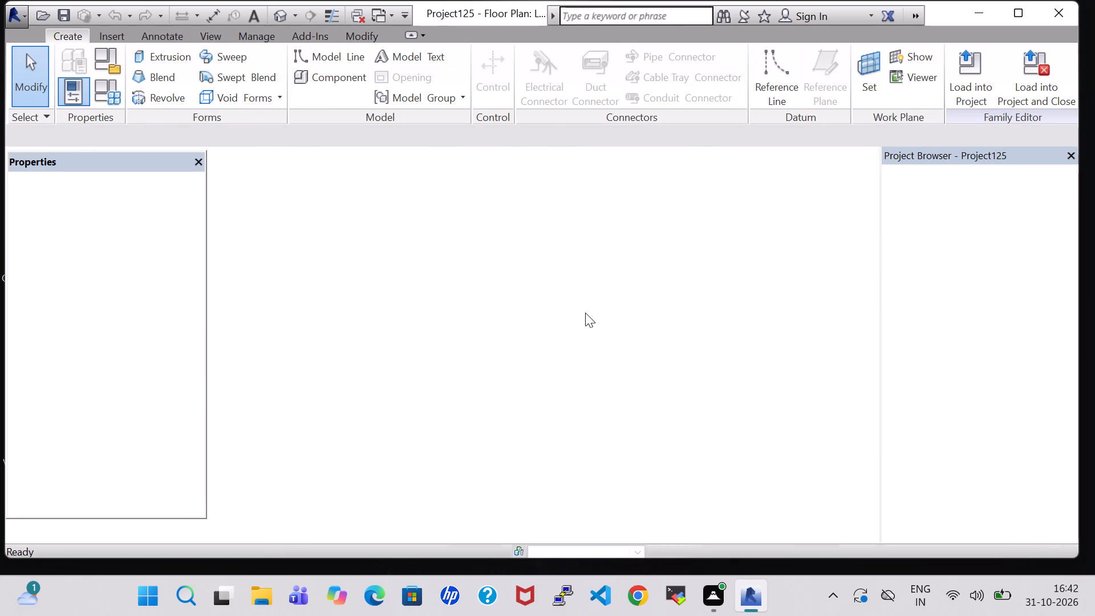
Set the offset of the Agave plant at the east end of the bedroom TV table to 2' 2".
left_click(703, 285)
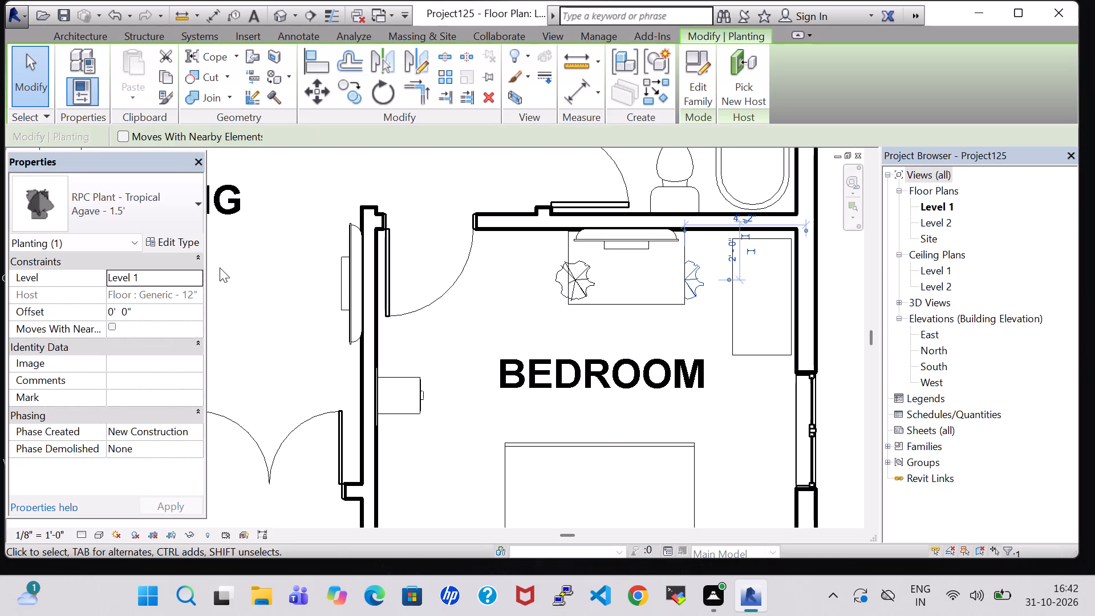
double_click(113, 313)
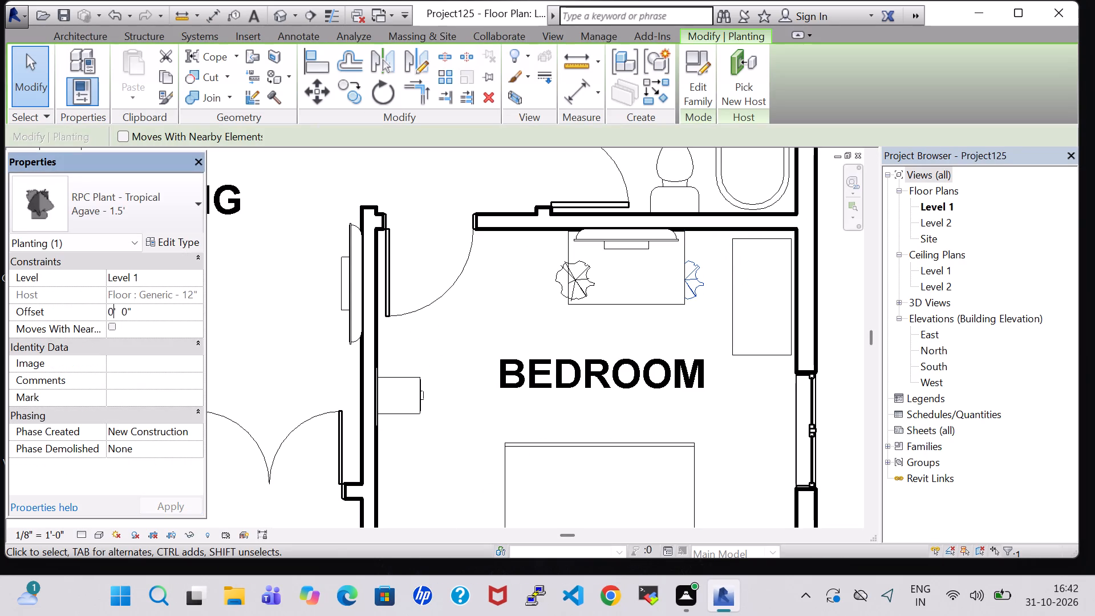
key("BackSpace")
key("2")
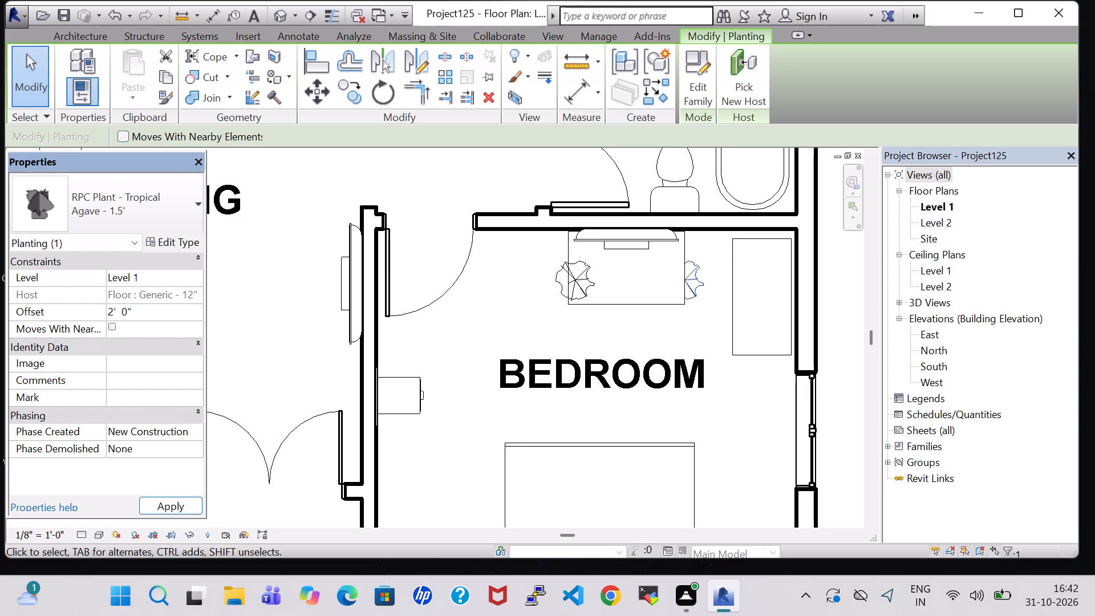
left_click(128, 315)
key("BackSpace")
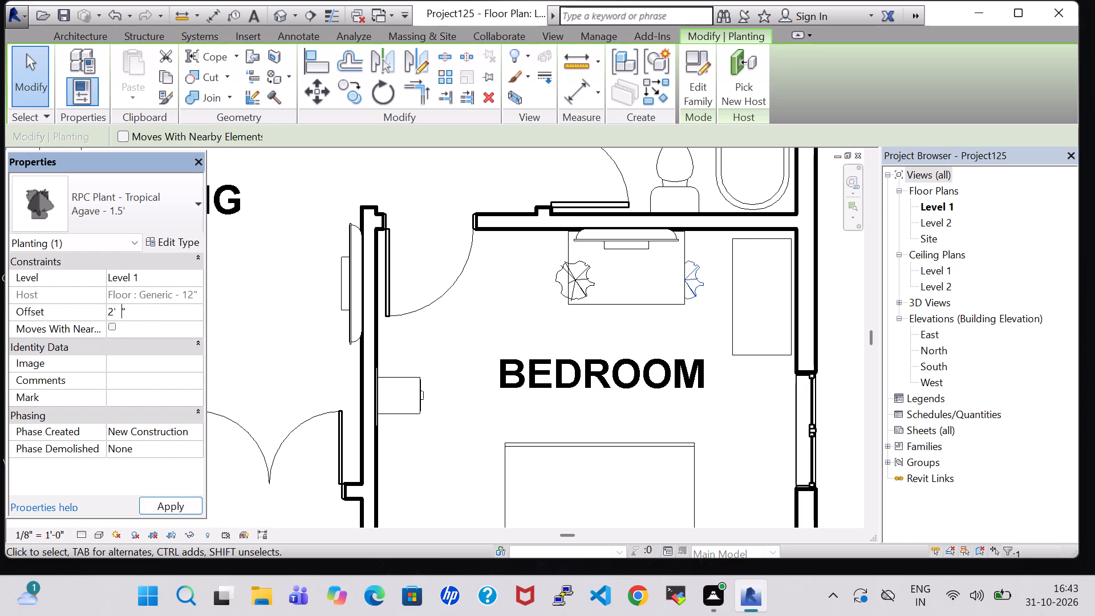
key("2")
left_click(163, 503)
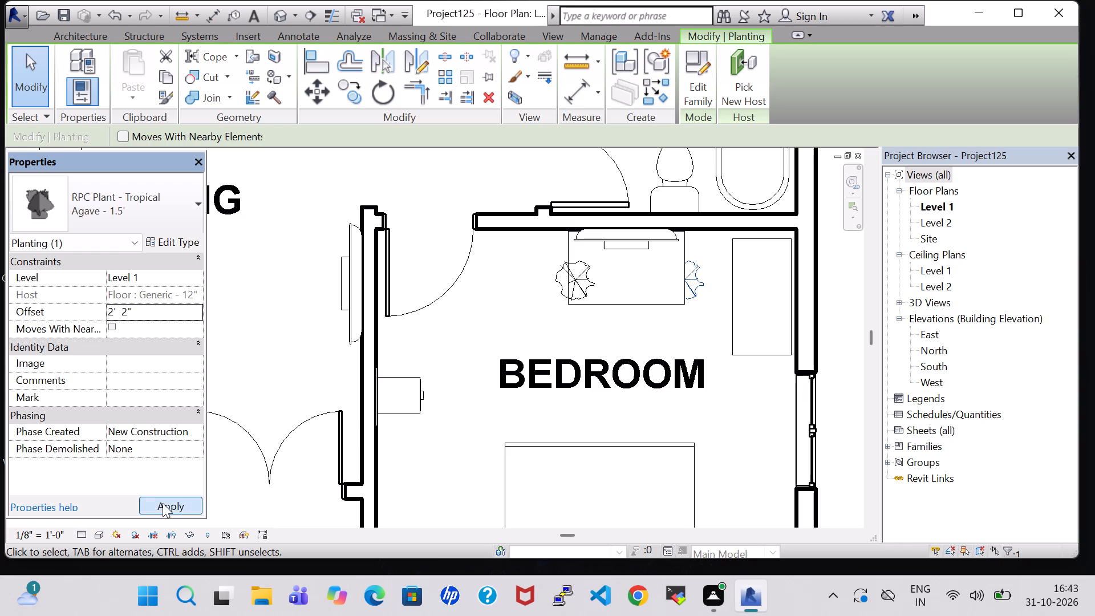
Nudge the Agave plant at the table's east end slightly west, farther onto the tabletop.
key("Left")
key("Left")
key("Left")
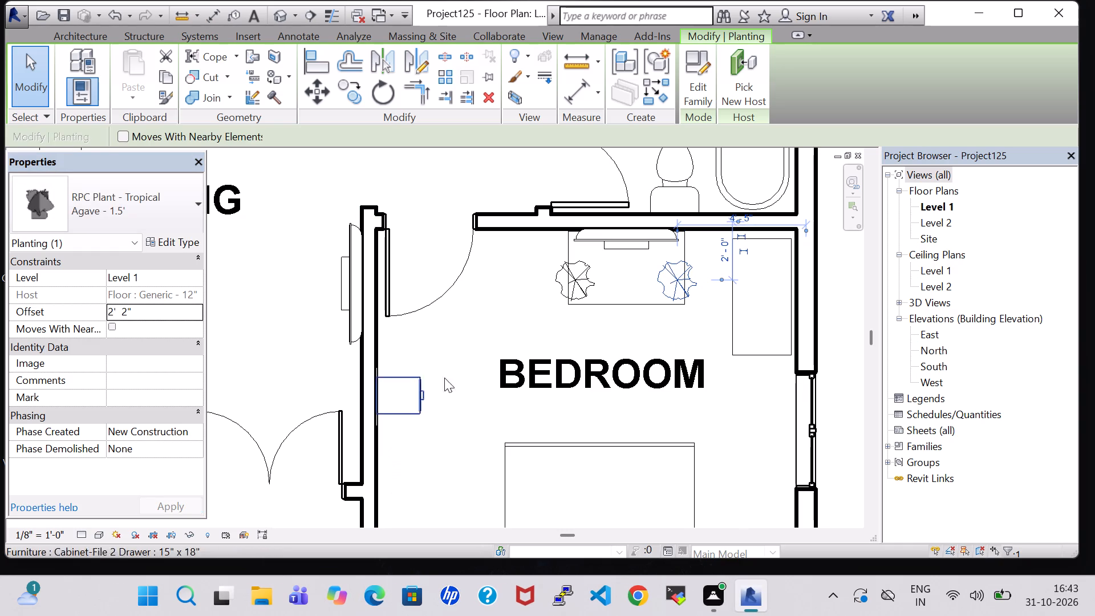
Nudge the Agave plant at the table's west end slightly north toward the TV wall.
left_click(574, 273)
key("Up")
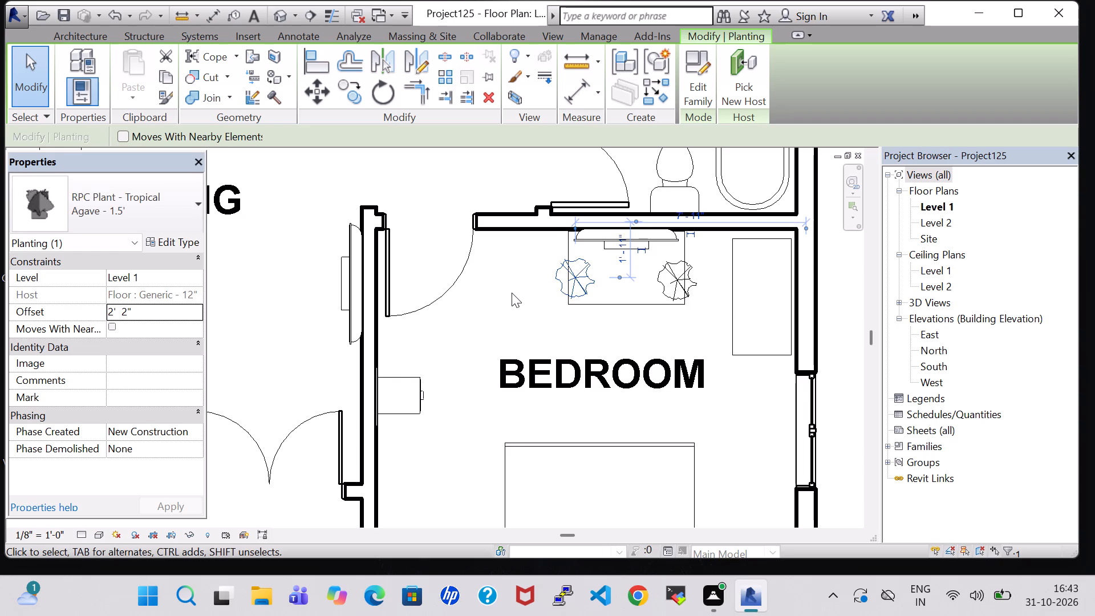
left_click(511, 293)
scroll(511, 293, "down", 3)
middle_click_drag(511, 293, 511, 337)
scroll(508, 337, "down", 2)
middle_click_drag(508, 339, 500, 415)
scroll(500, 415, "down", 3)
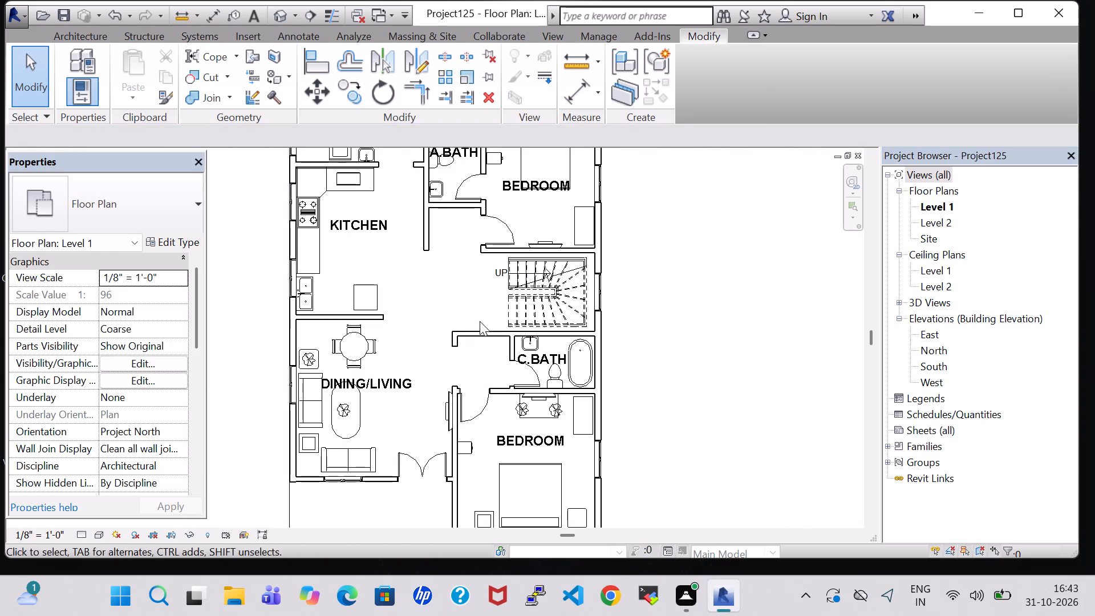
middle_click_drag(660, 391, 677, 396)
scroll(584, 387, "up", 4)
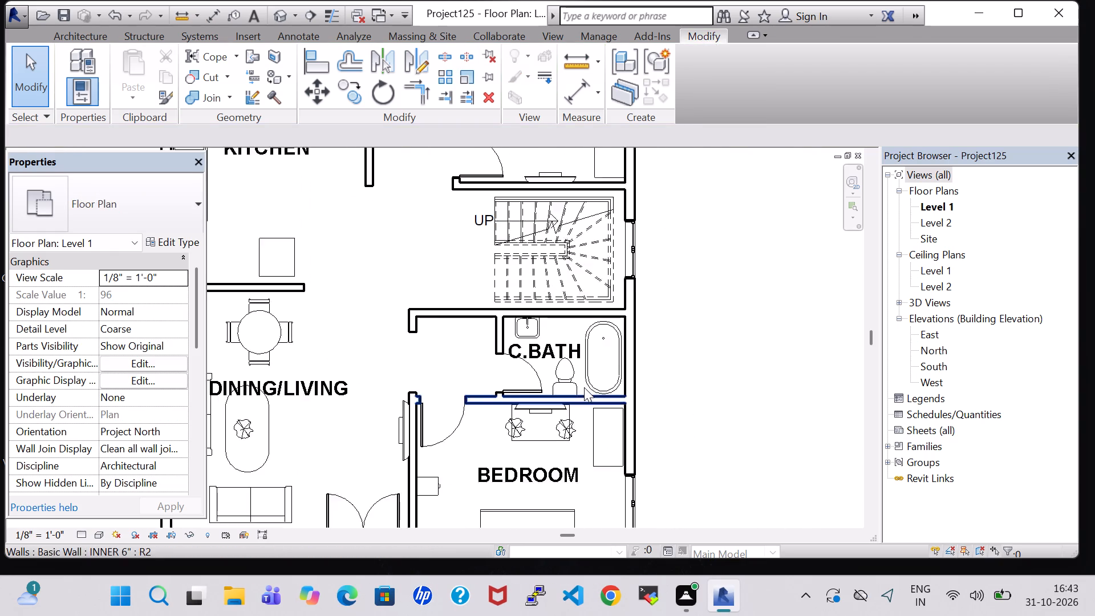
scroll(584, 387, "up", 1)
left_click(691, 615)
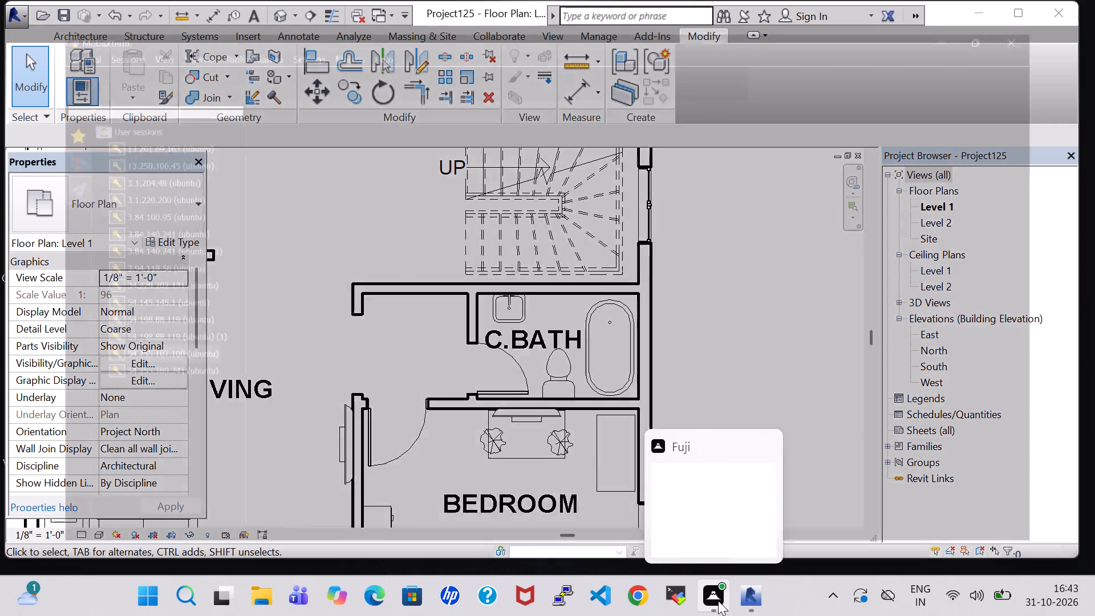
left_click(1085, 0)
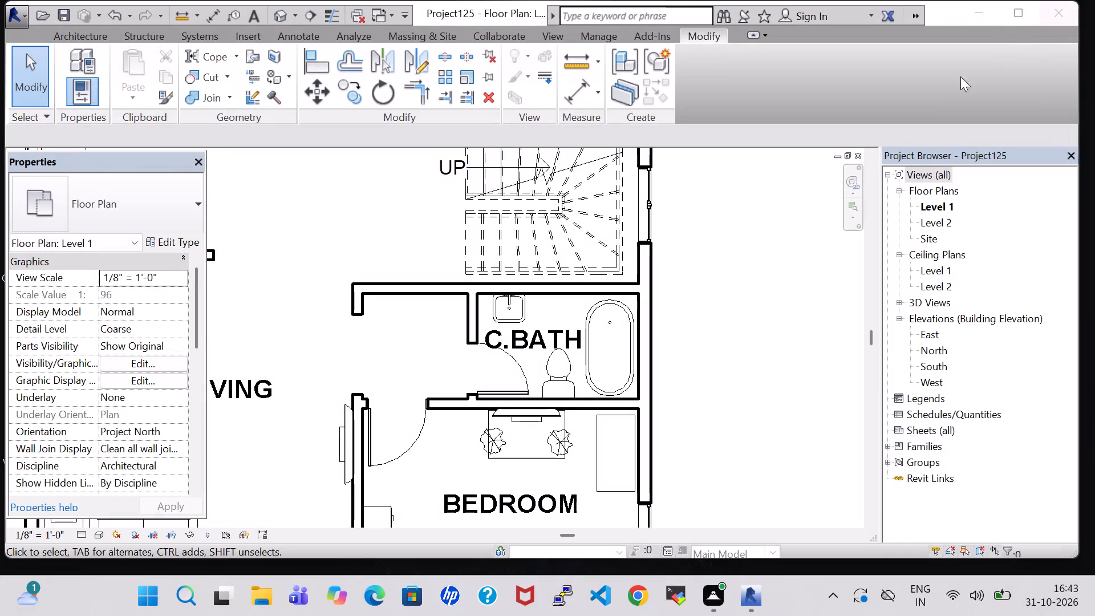
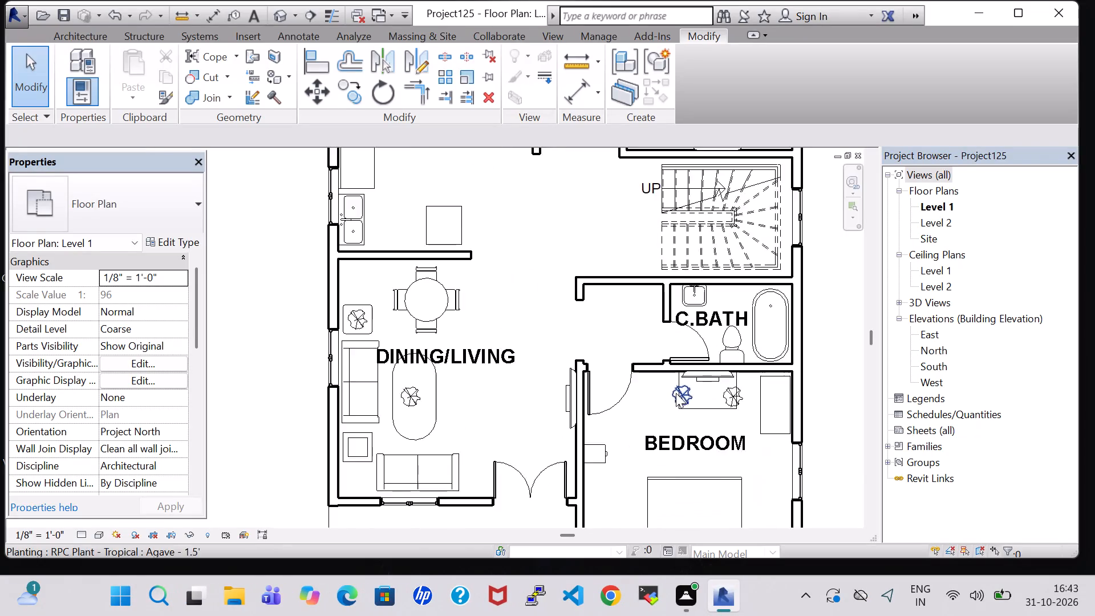
Place a matching 72" x 30" rectangular table beneath the TV on the north bedroom's south wall using Create Similar.
left_click(688, 395)
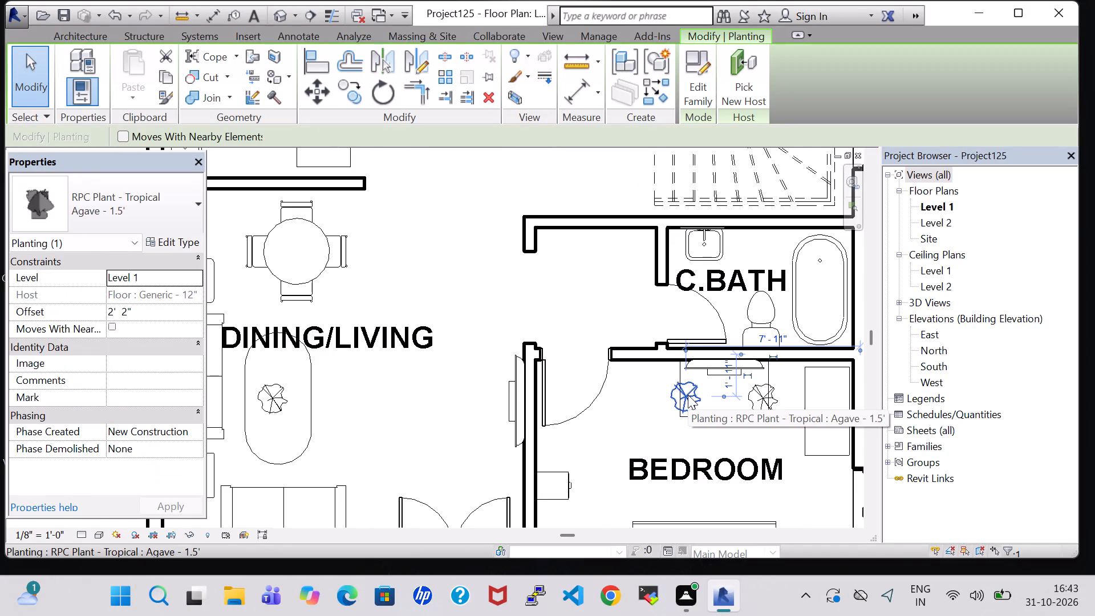
left_click(627, 408)
scroll(627, 408, "down", 4)
middle_click_drag(627, 408, 627, 412)
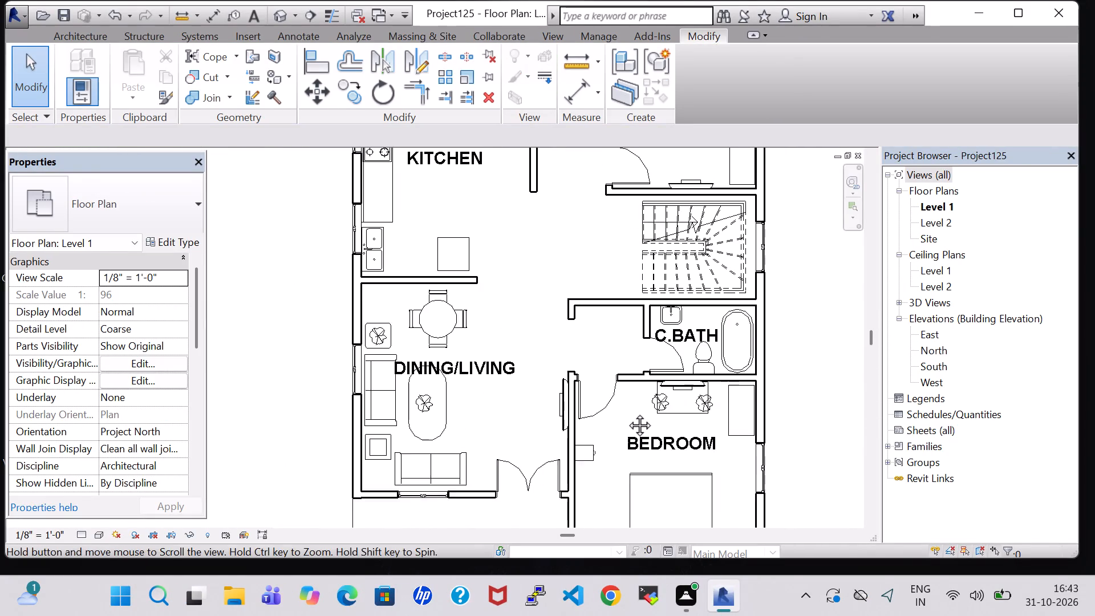
middle_click_drag(627, 412, 626, 421)
left_click(675, 423)
right_click(675, 423)
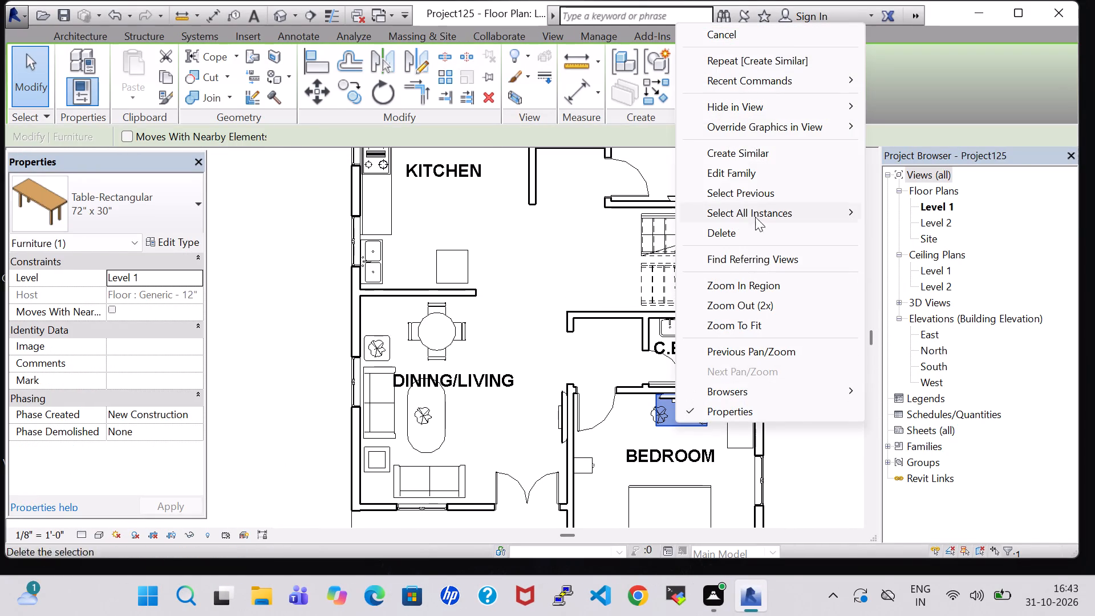
left_click(748, 151)
scroll(693, 185, "up", 3)
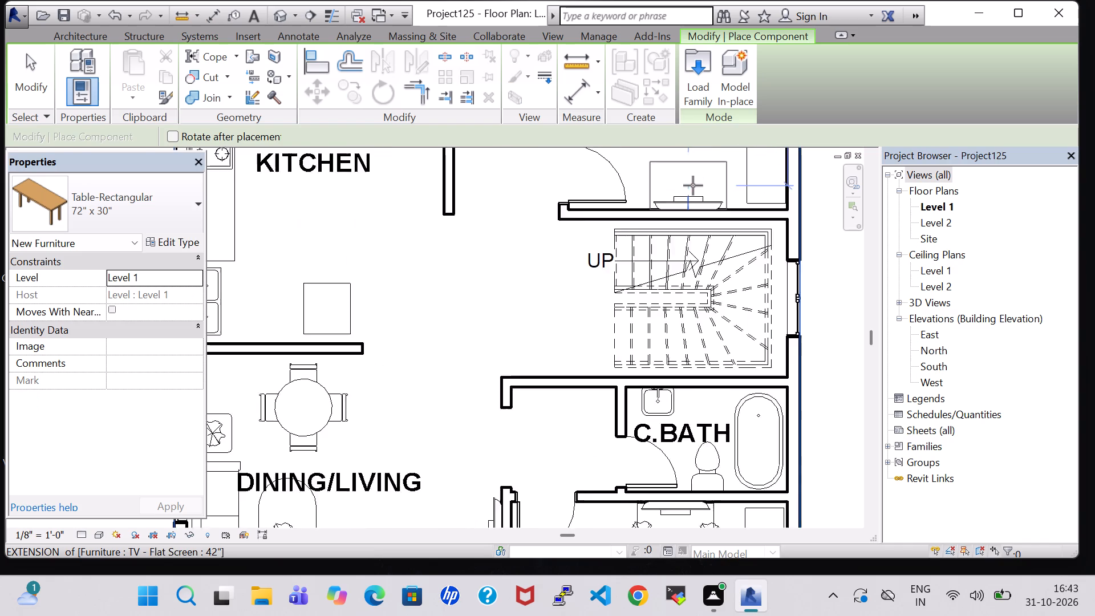
scroll(693, 185, "up", 4)
left_click(687, 185)
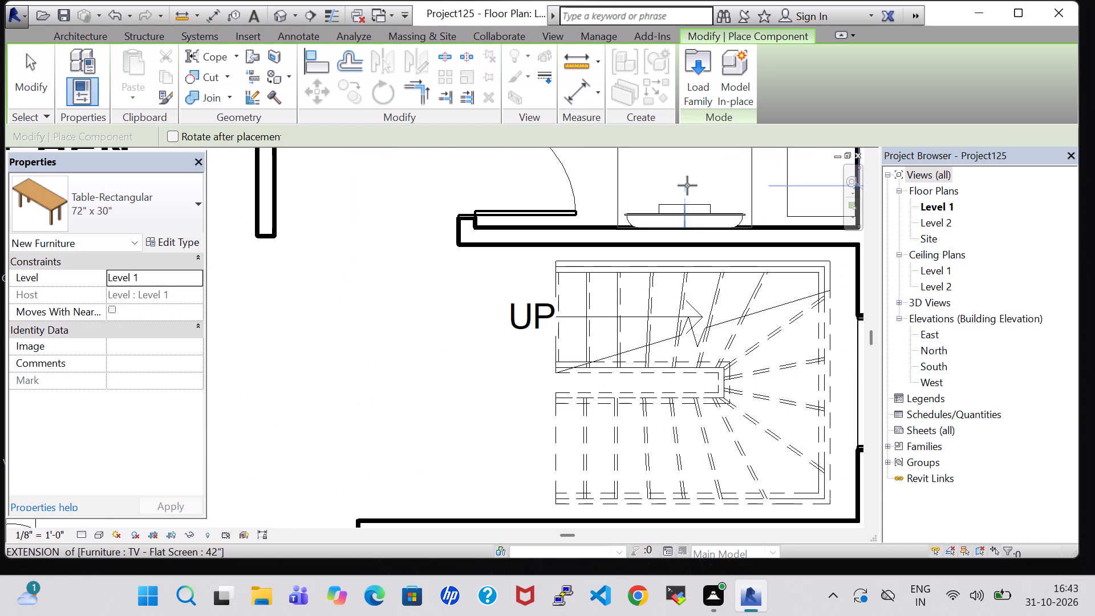
key("Escape")
key("Escape")
Place an Agave - 1.5' plant at the west end of the north bedroom's TV table using Create Similar.
scroll(687, 185, "down", 4)
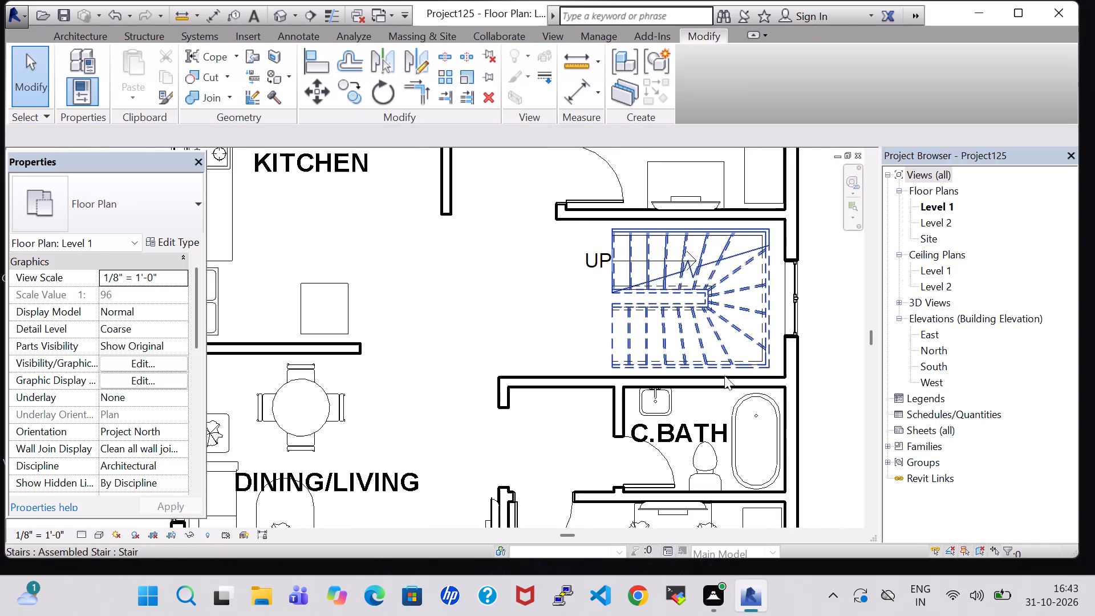
middle_click_drag(705, 461, 696, 272)
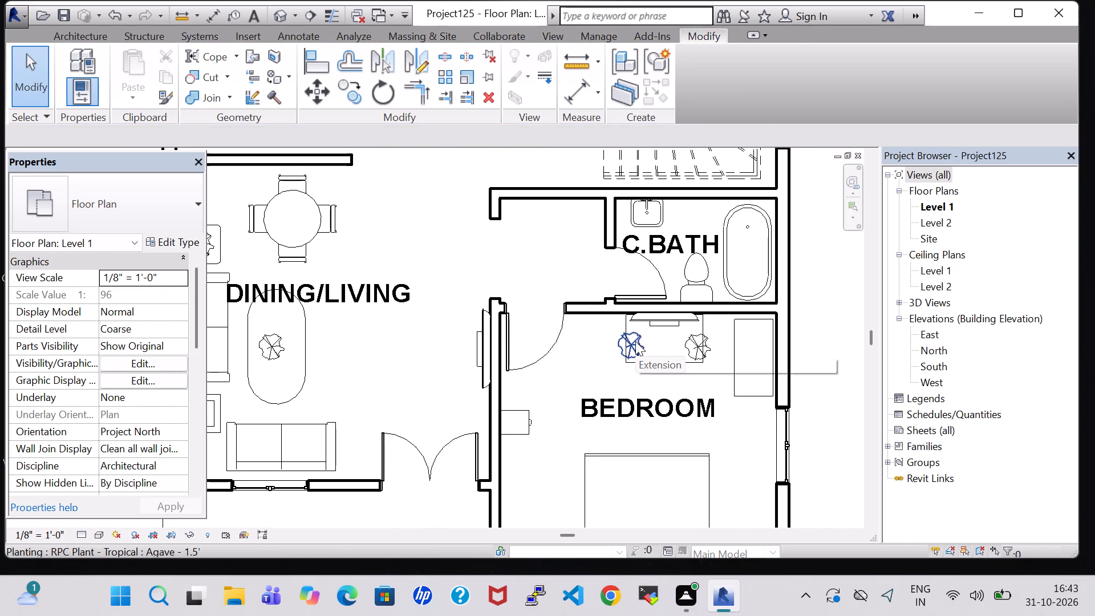
left_click(635, 341)
right_click(635, 341)
left_click(716, 305)
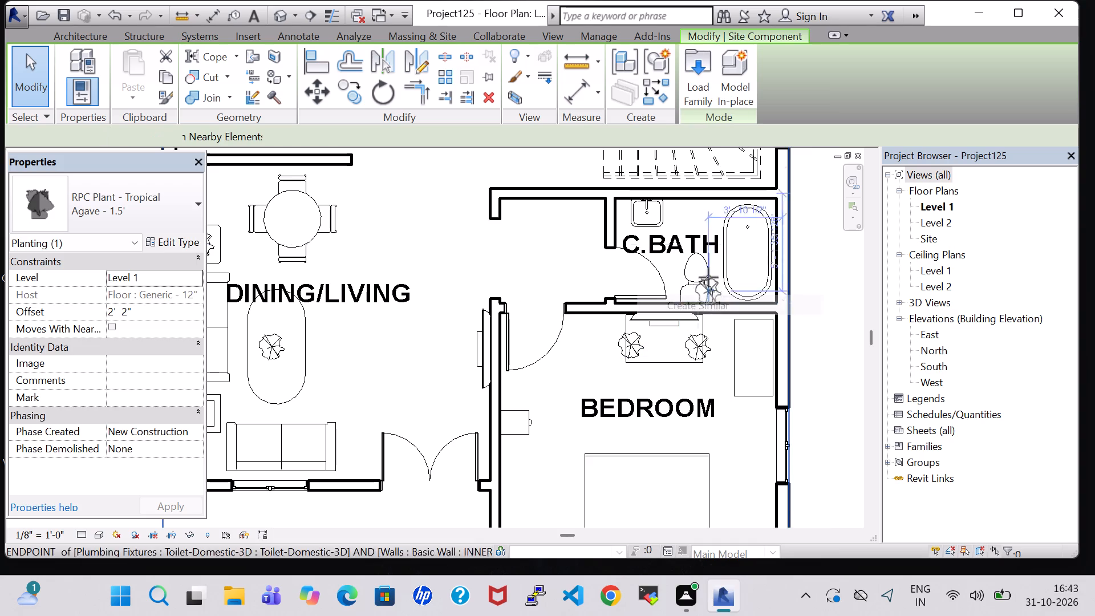
middle_click_drag(697, 225, 648, 397)
scroll(639, 213, "up", 6)
middle_click_drag(638, 203, 639, 214)
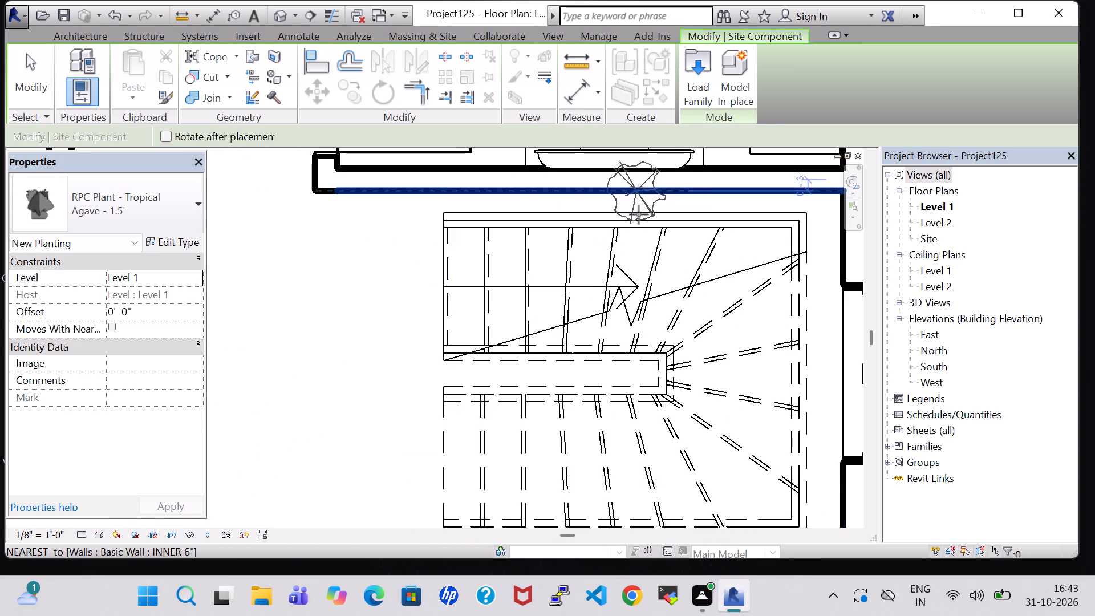
middle_click_drag(639, 214, 668, 416)
left_click(559, 303)
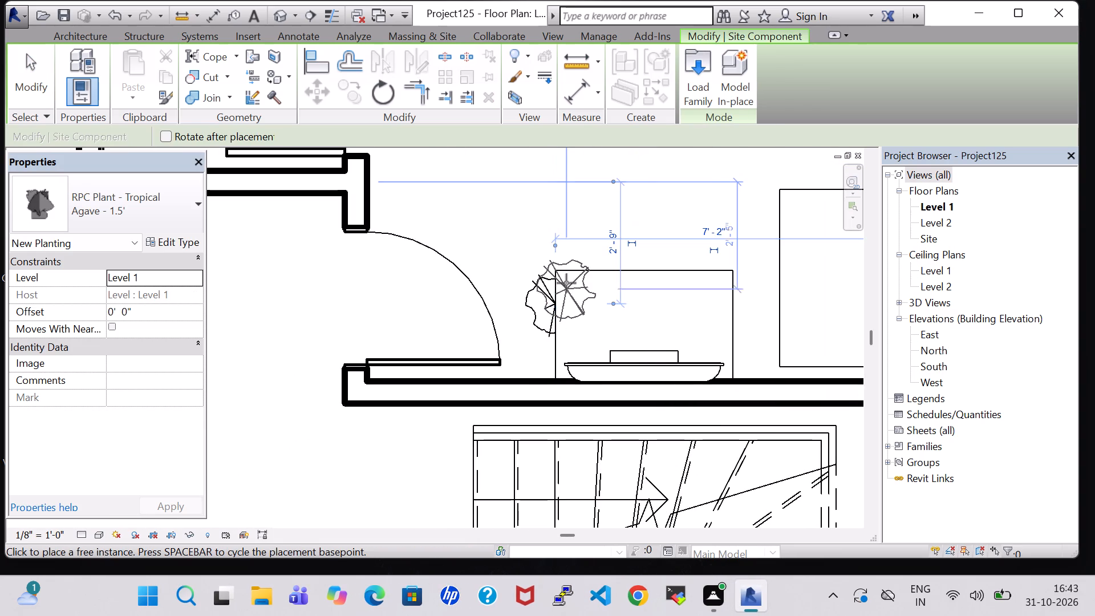
key("Escape")
key("Escape")
Set the offset of the Agave plant at the west end of the north bedroom TV table to 2' 2".
left_click(530, 286)
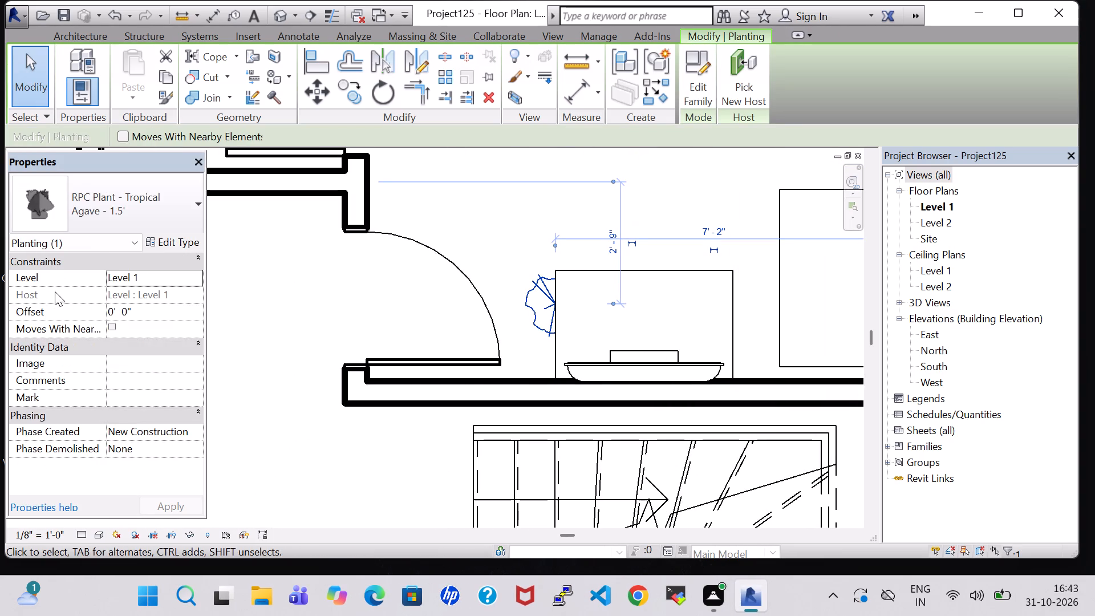
left_click(116, 315)
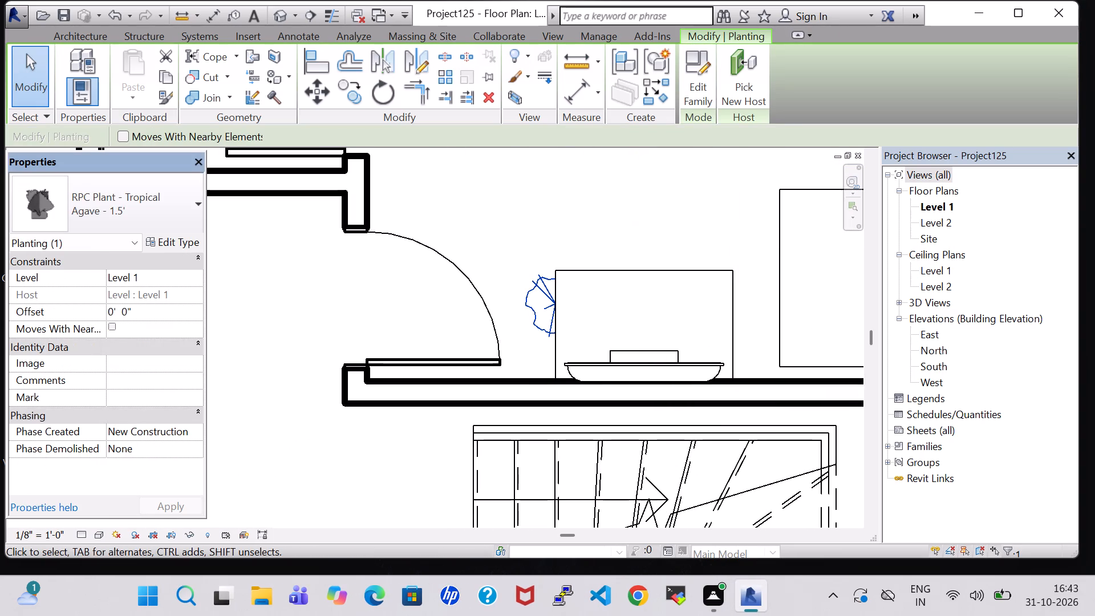
key("Left")
key("BackSpace")
key("2")
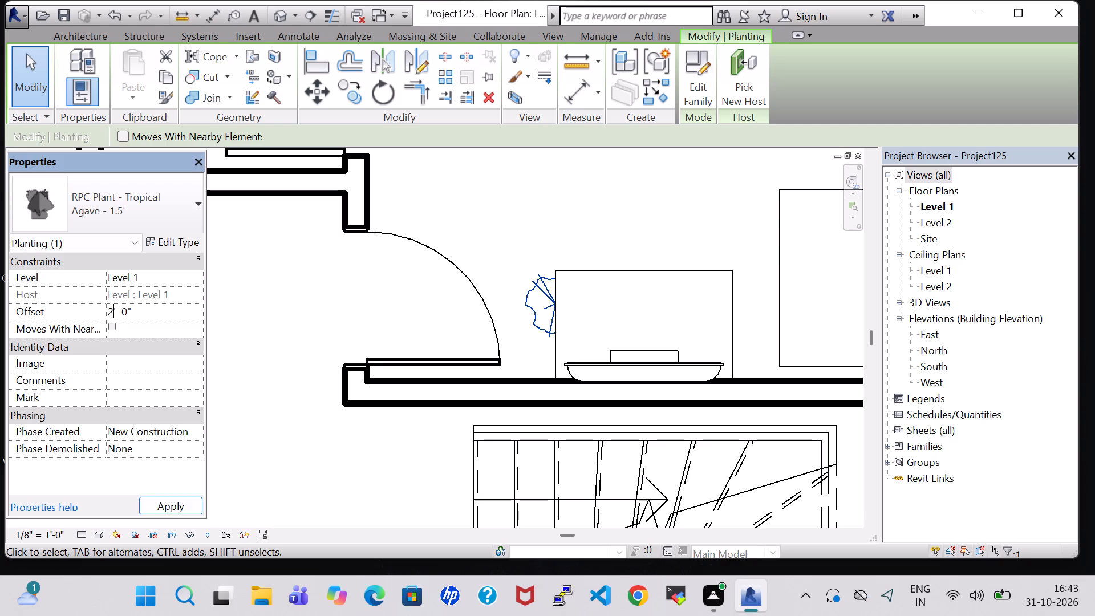
left_click(126, 316)
key("BackSpace")
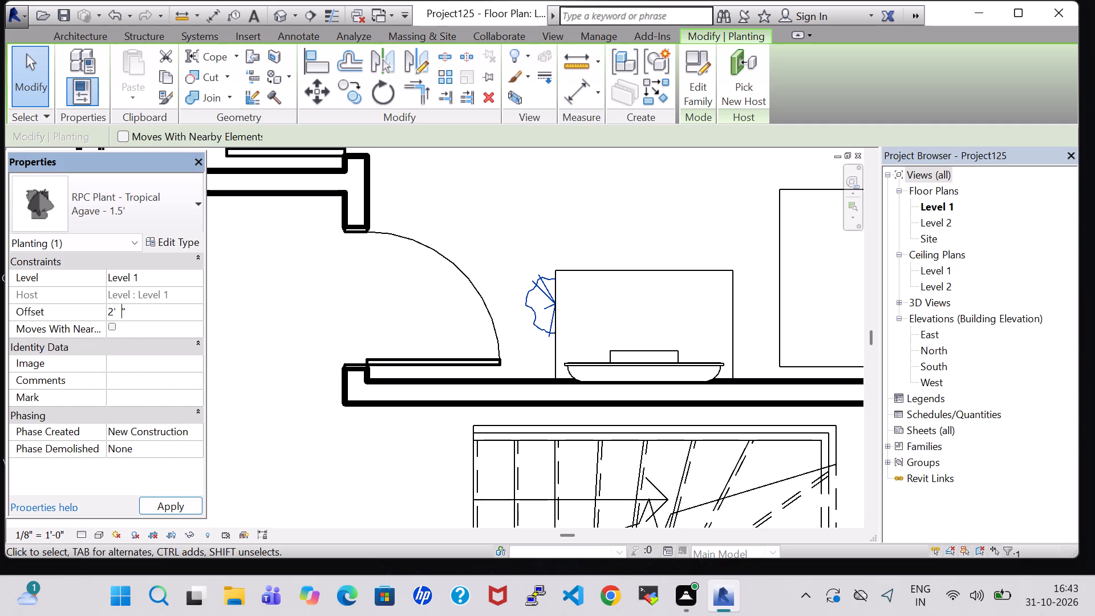
key("2")
left_click(172, 504)
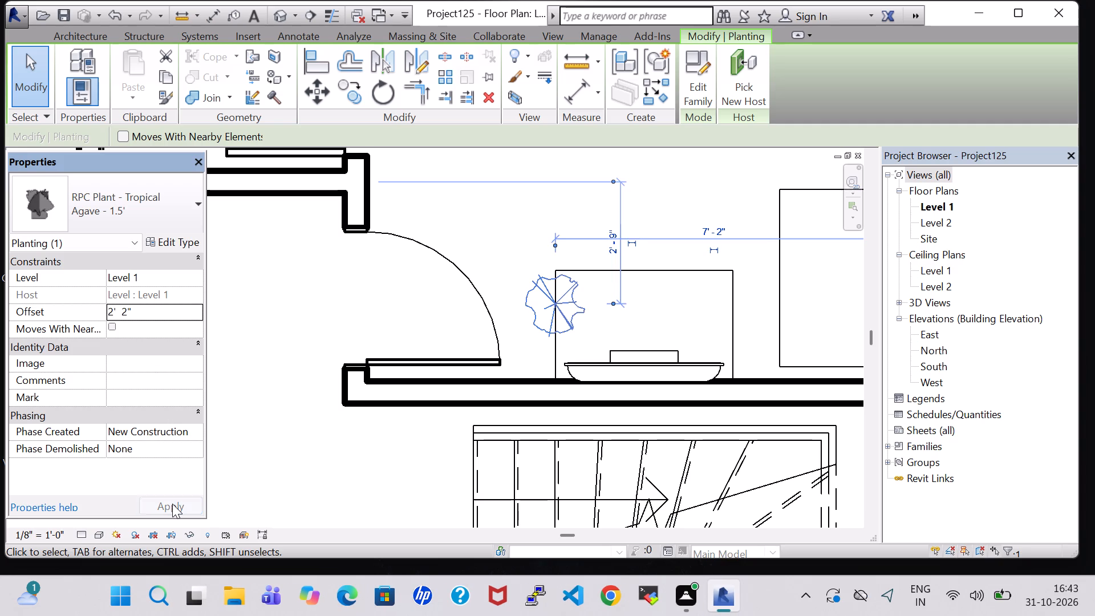
Nudge the Agave plant at the west end of the north bedroom TV table slightly east, farther onto the tabletop.
key("Right")
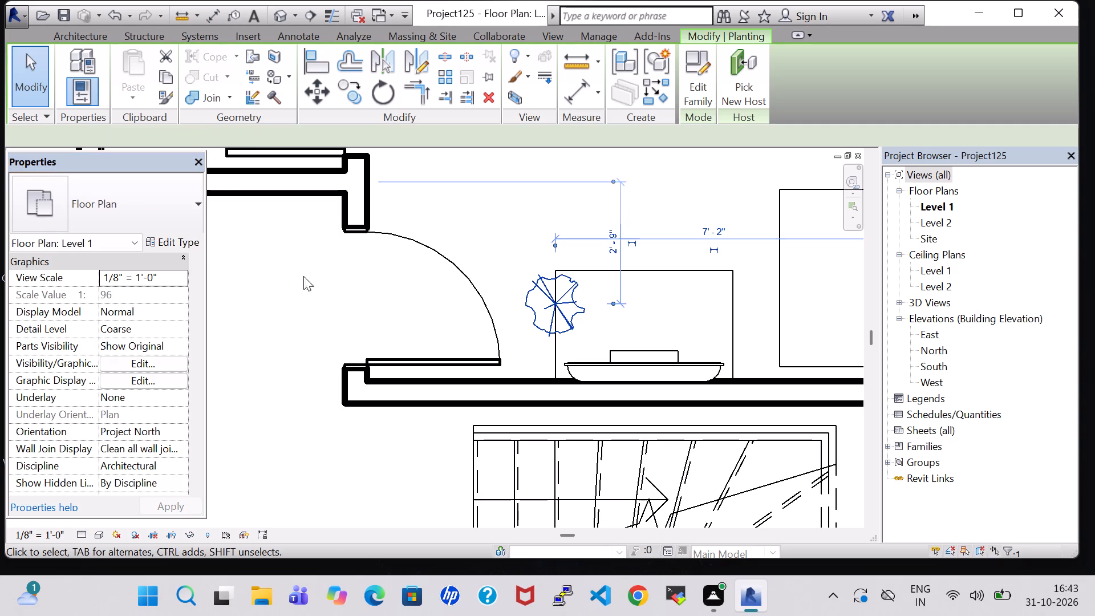
left_click(489, 202)
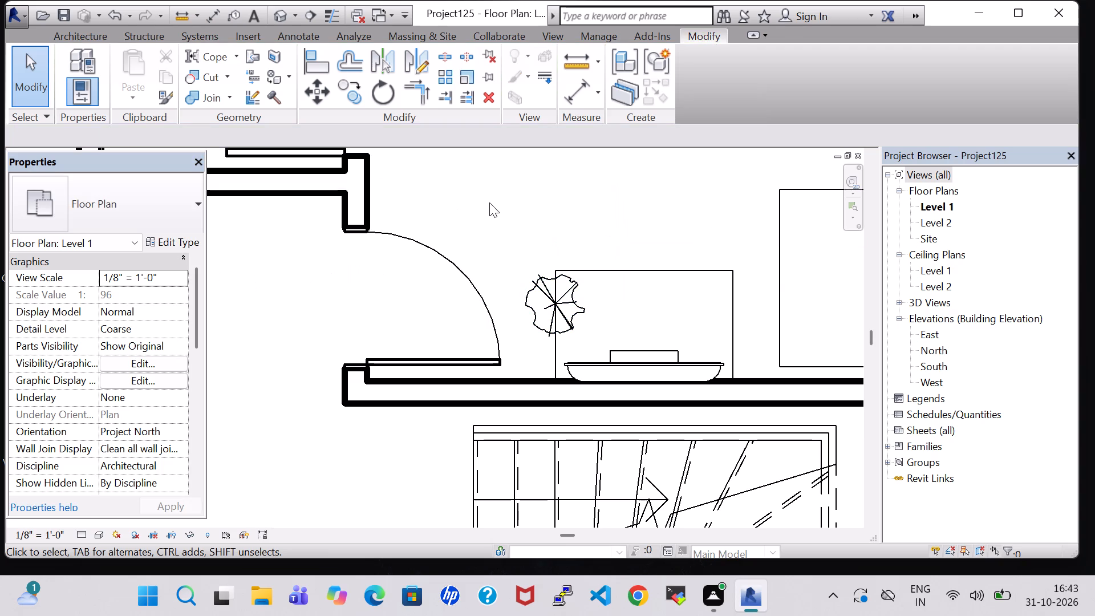
left_click(530, 318)
key("Right")
key("Right")
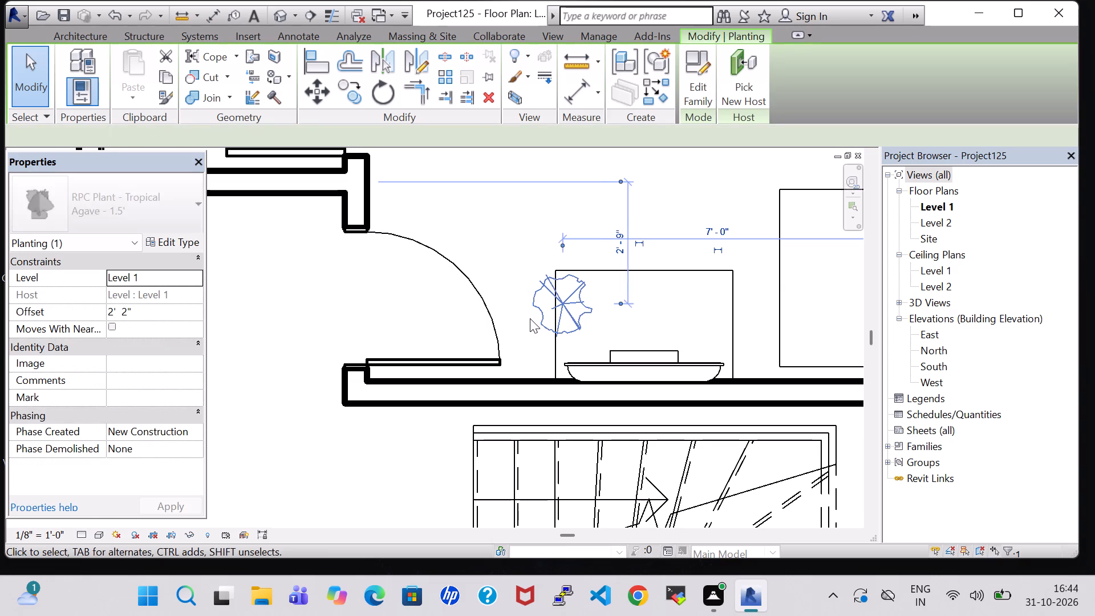
left_click(524, 238)
Place a second matching Agave plant at the east end of the north bedroom TV table using Create Similar.
left_click(544, 281)
right_click(544, 281)
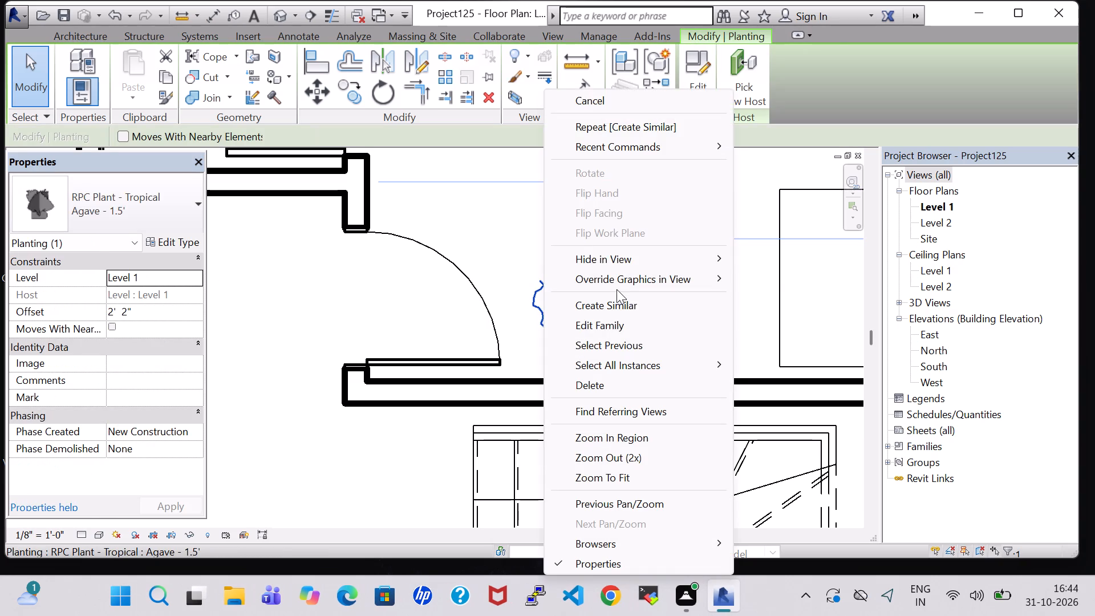
left_click(632, 311)
left_click(738, 309)
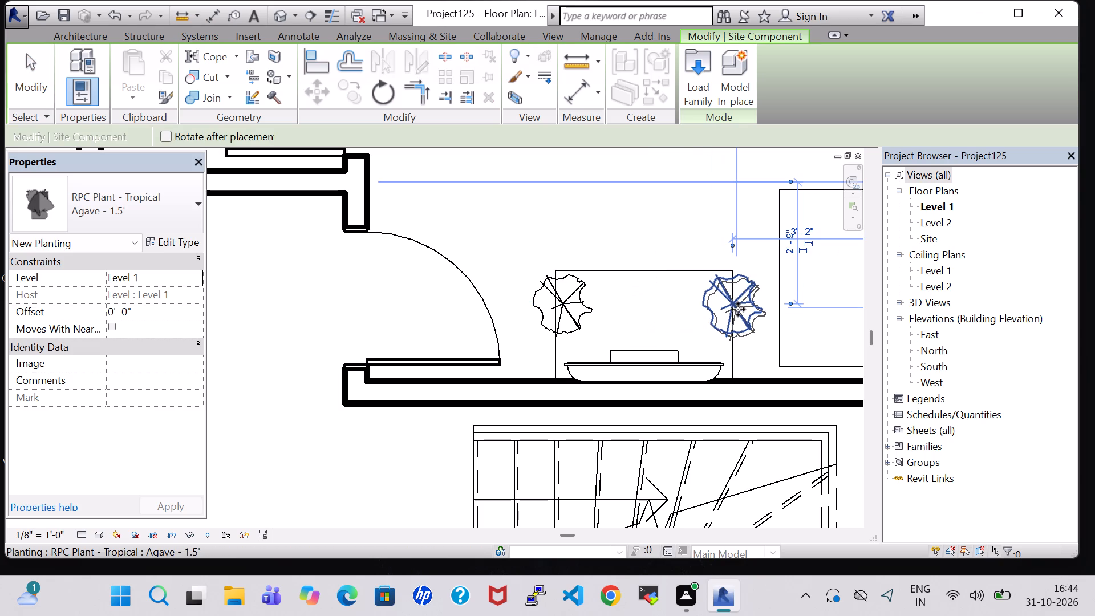
key("Escape")
key("Escape")
Set the offset of the Agave plant at the east end of the north bedroom TV table to 2' 2".
left_click(740, 315)
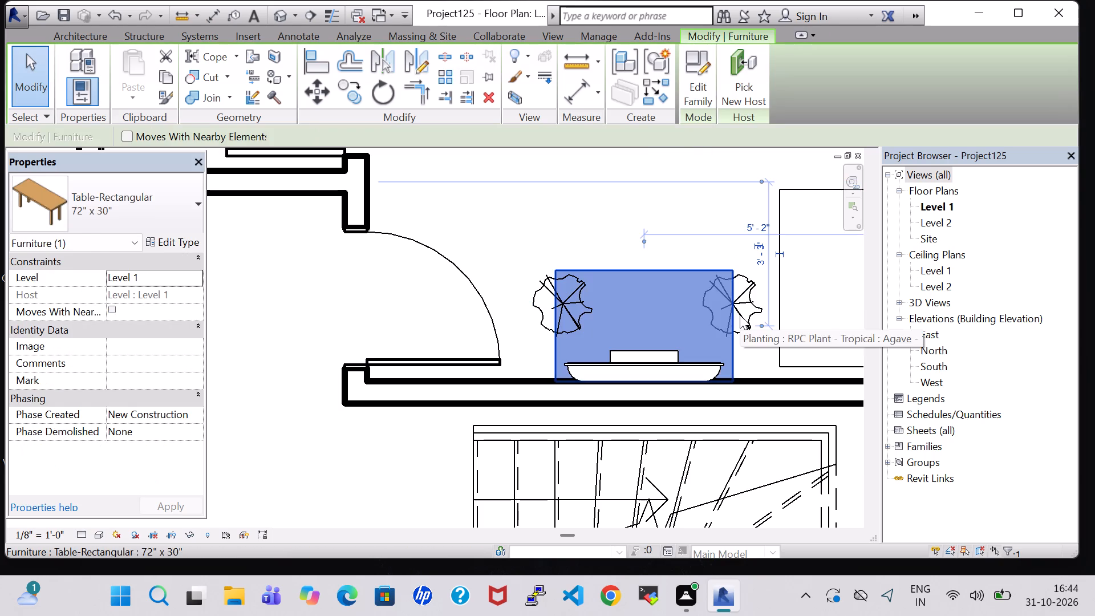
left_click(755, 342)
left_click(754, 316)
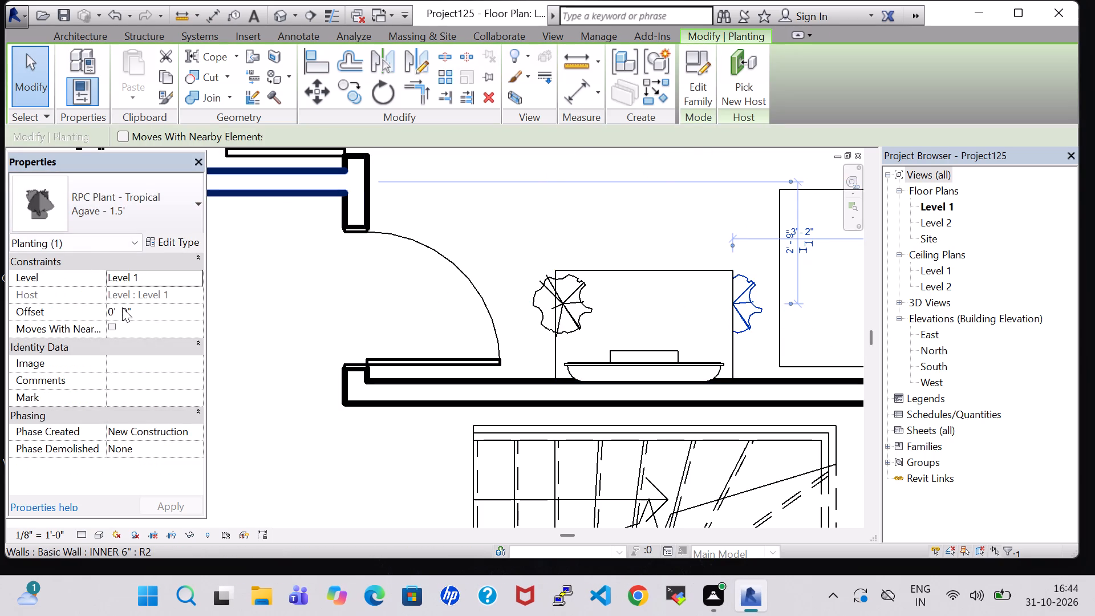
left_click(117, 310)
key("Left")
key("BackSpace")
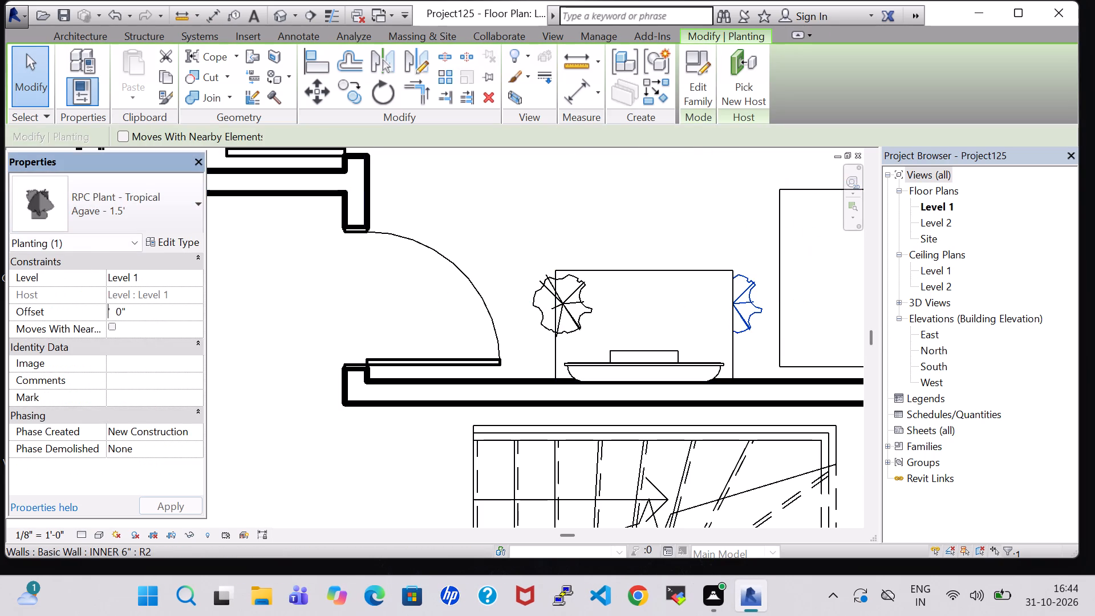
key("2")
left_click(128, 313)
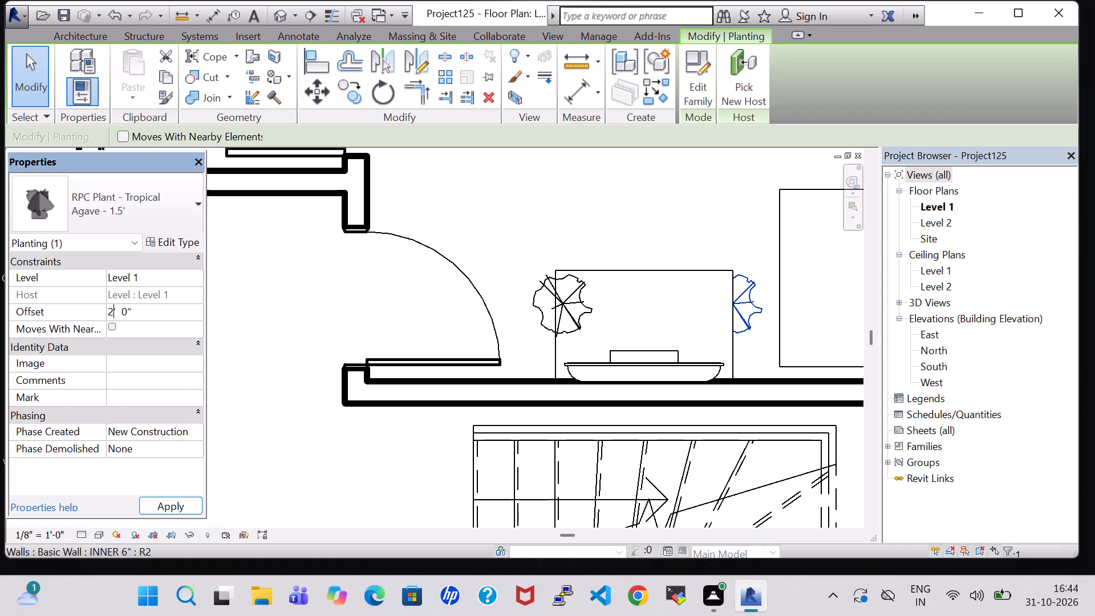
key("BackSpace")
key("2")
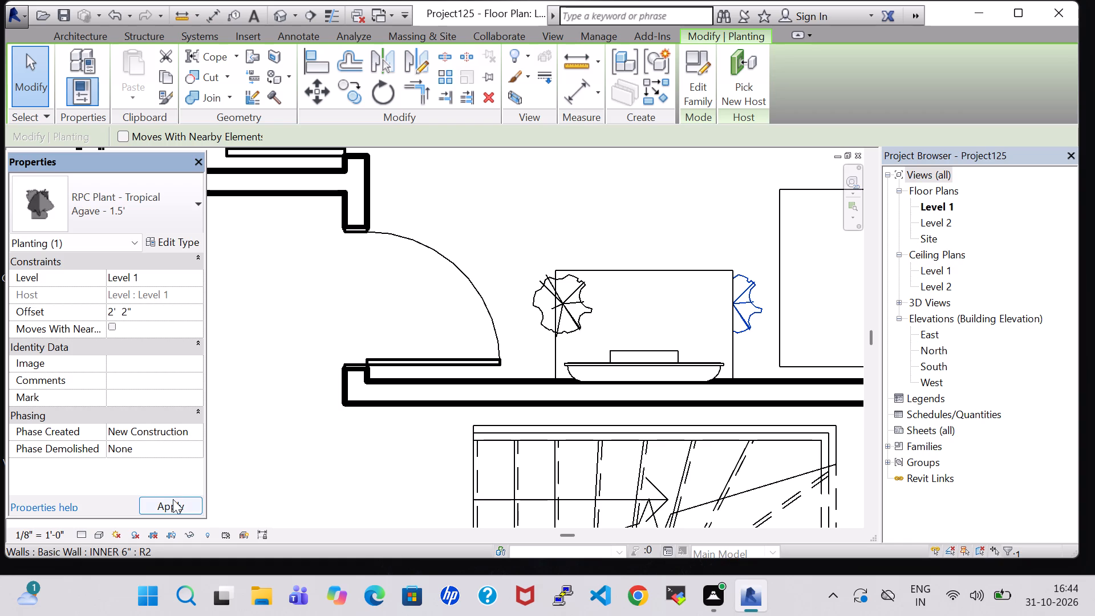
left_click(173, 499)
Nudge the Agave plant at the east end of the north bedroom TV table slightly west, farther onto the tabletop.
key("Left")
key("Left")
key("Left")
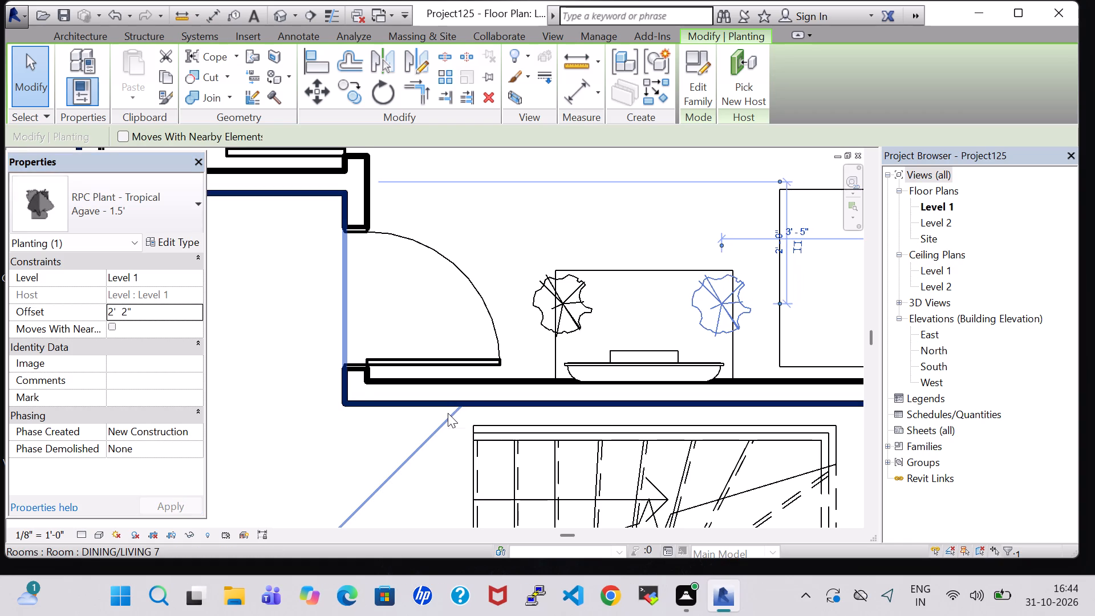
left_click(630, 225)
Open the default 3D view and hide the Roofs category through its Visibility/Graphic Overrides.
scroll(630, 225, "down", 4)
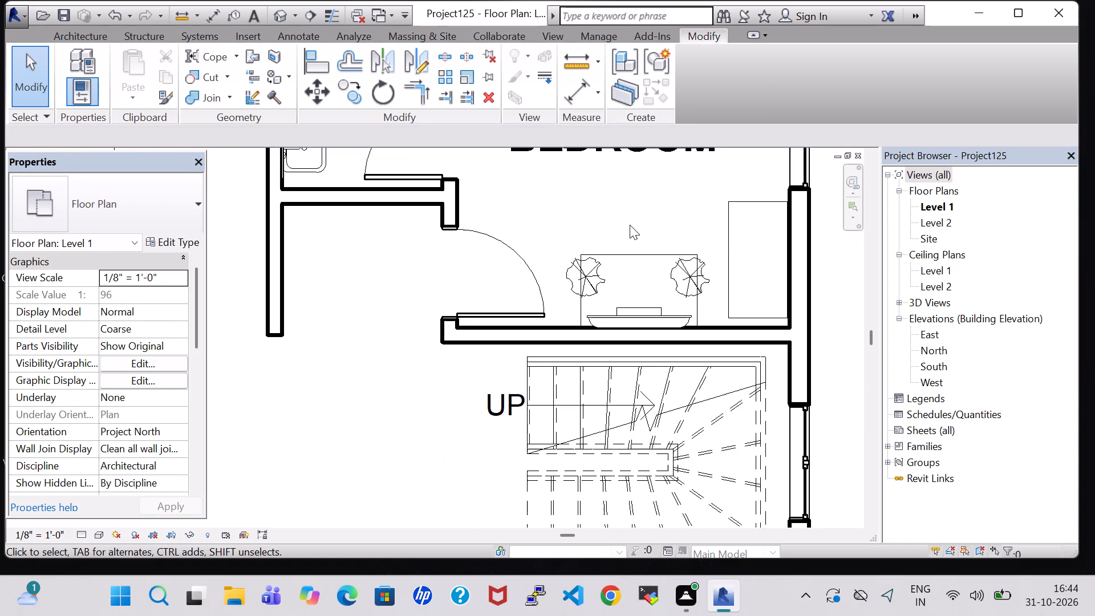
middle_click_drag(630, 225, 613, 298)
scroll(613, 298, "down", 5)
middle_click_drag(611, 286, 588, 333)
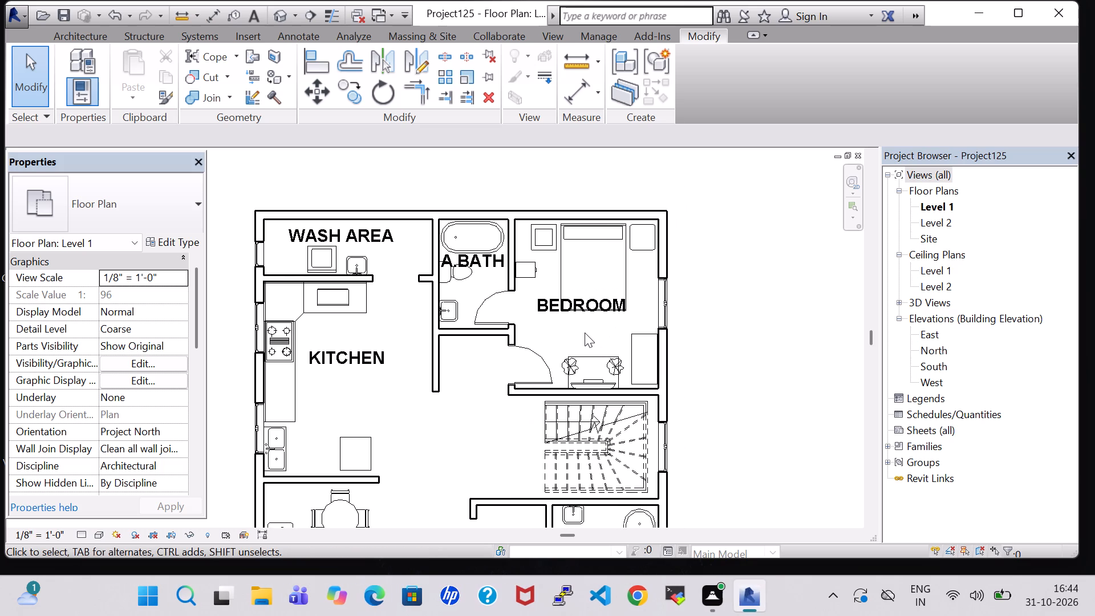
middle_click_drag(584, 333, 584, 291)
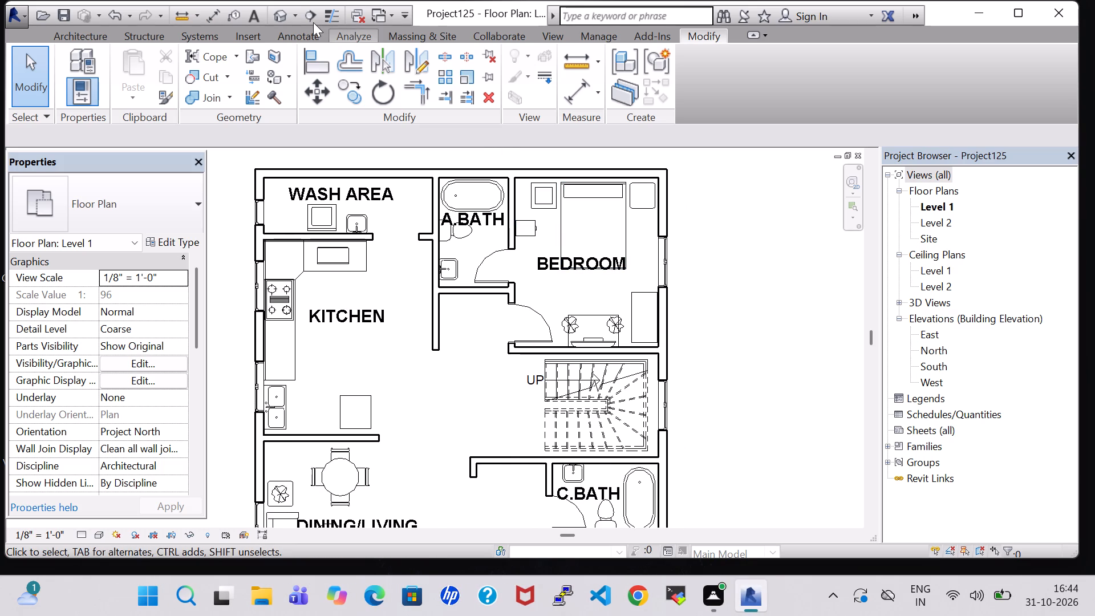
left_click(274, 16)
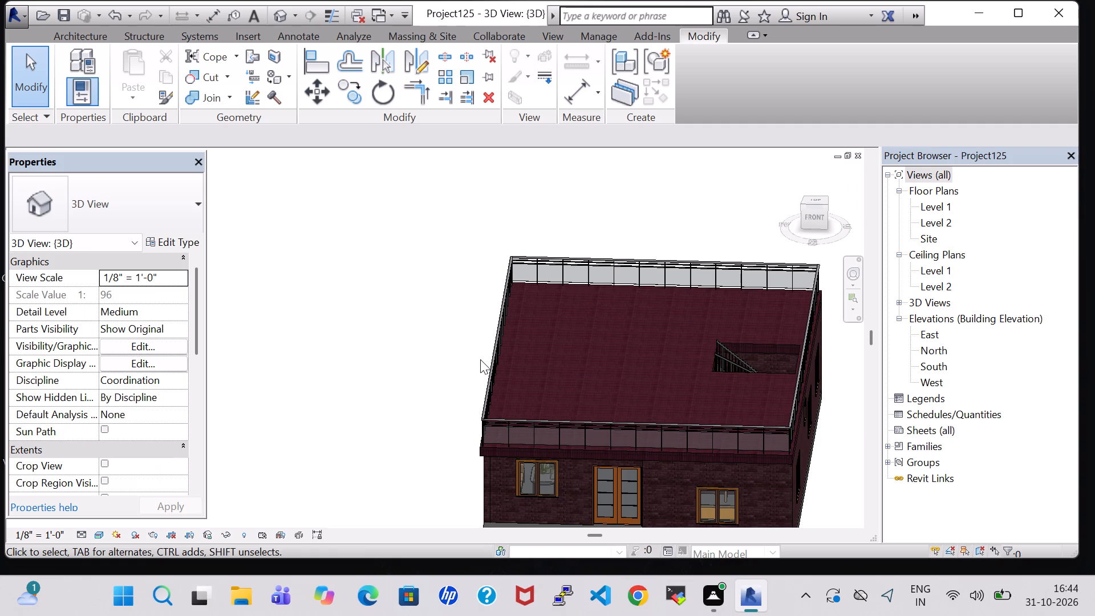
type("VG")
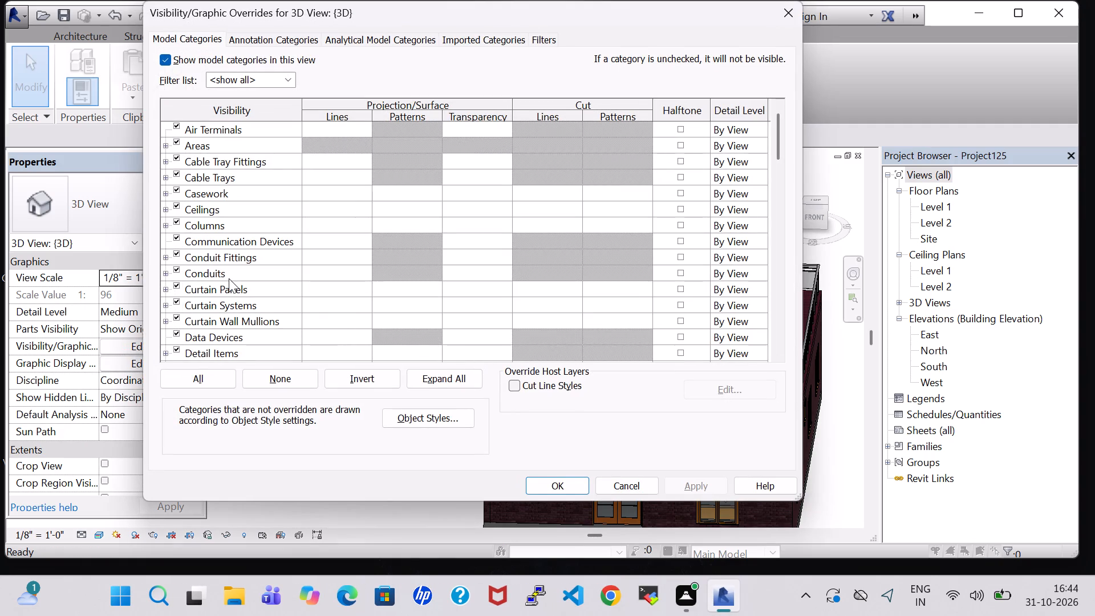
key("r")
scroll(229, 278, "down", 5)
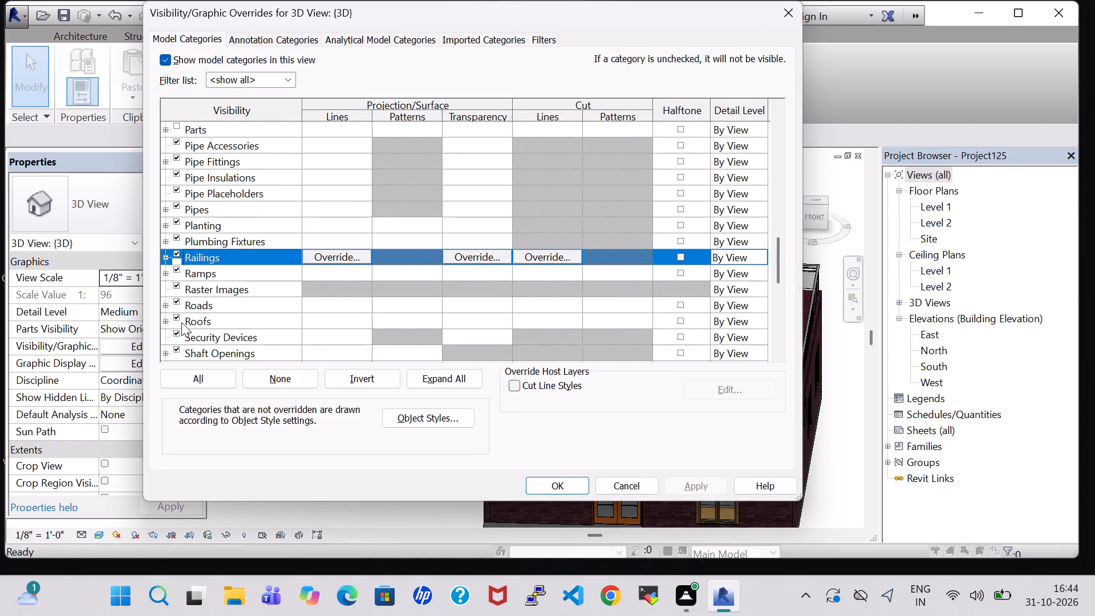
left_click(177, 318)
left_click(567, 475)
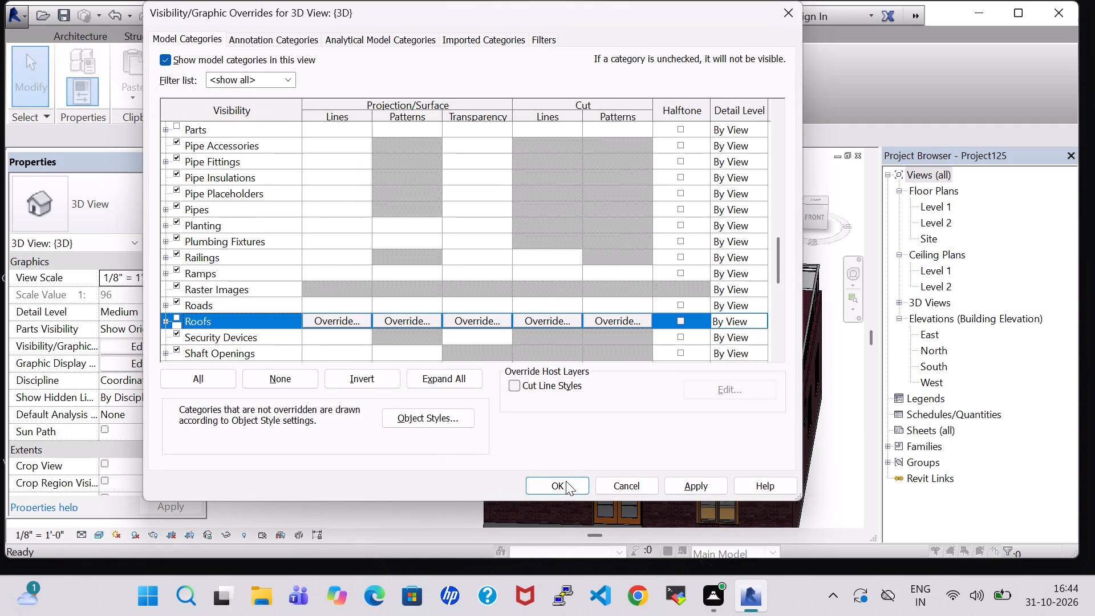
left_click(566, 485)
Examine the furnished living and dining area inside the roofless 3D model from several angles.
middle_click_drag(633, 379, 626, 424)
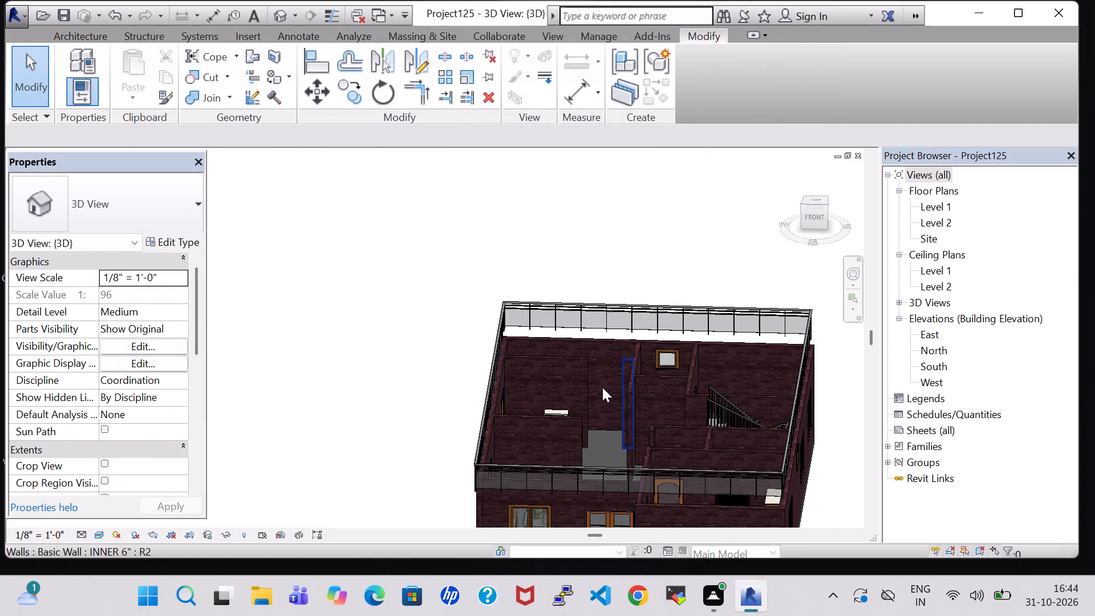
middle_click_drag(602, 387, 569, 505)
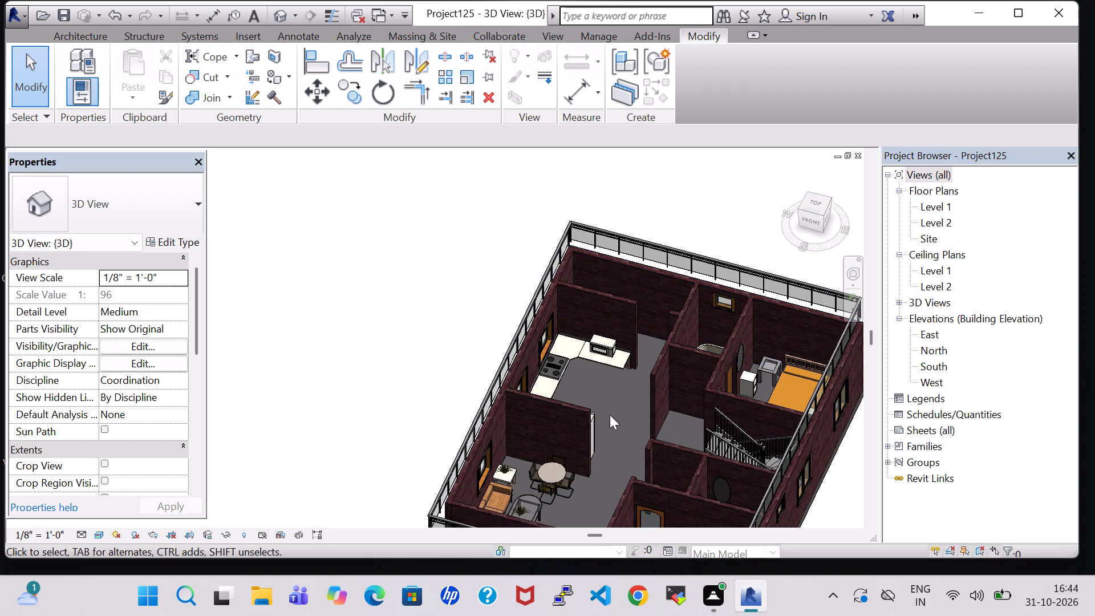
scroll(610, 415, "up", 6)
middle_click_drag(627, 374, 522, 451, "shift")
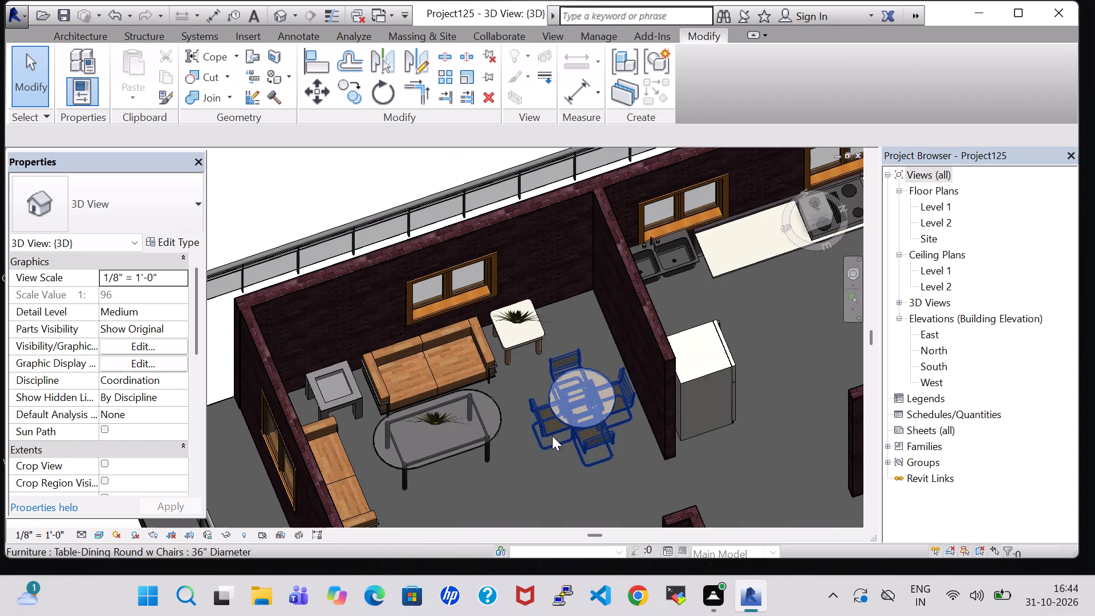
middle_click_drag(769, 374, 708, 331)
middle_click_drag(709, 331, 533, 302)
middle_click_drag(736, 399, 688, 323)
scroll(688, 323, "up", 1)
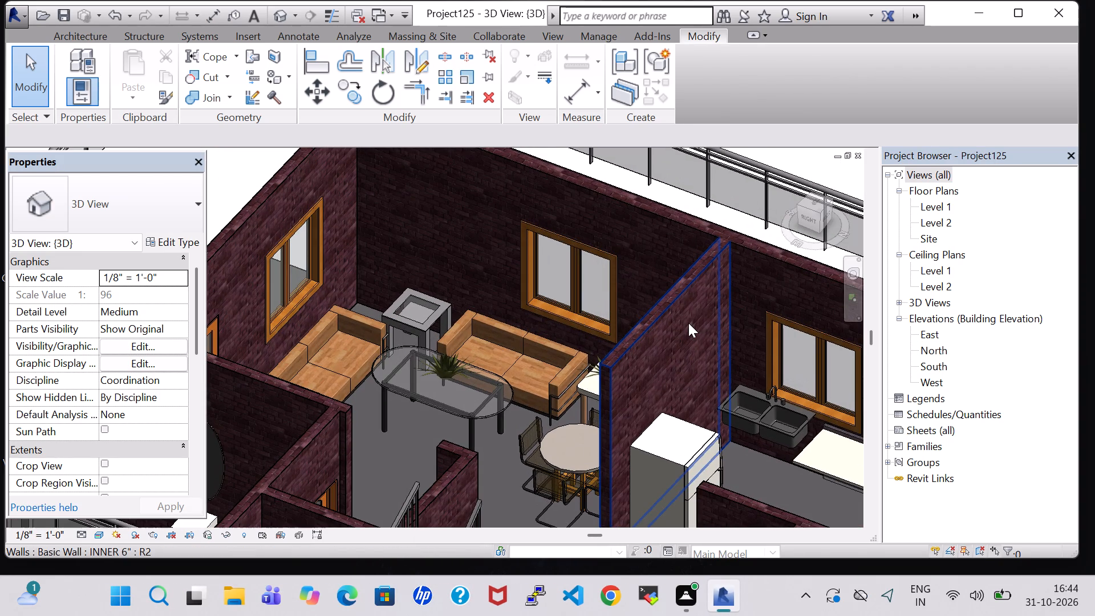
Inspect the kitchen in 3D, including the refrigerator, the counter with stove and the double kitchen sink beneath the window.
middle_click_drag(774, 410, 655, 204)
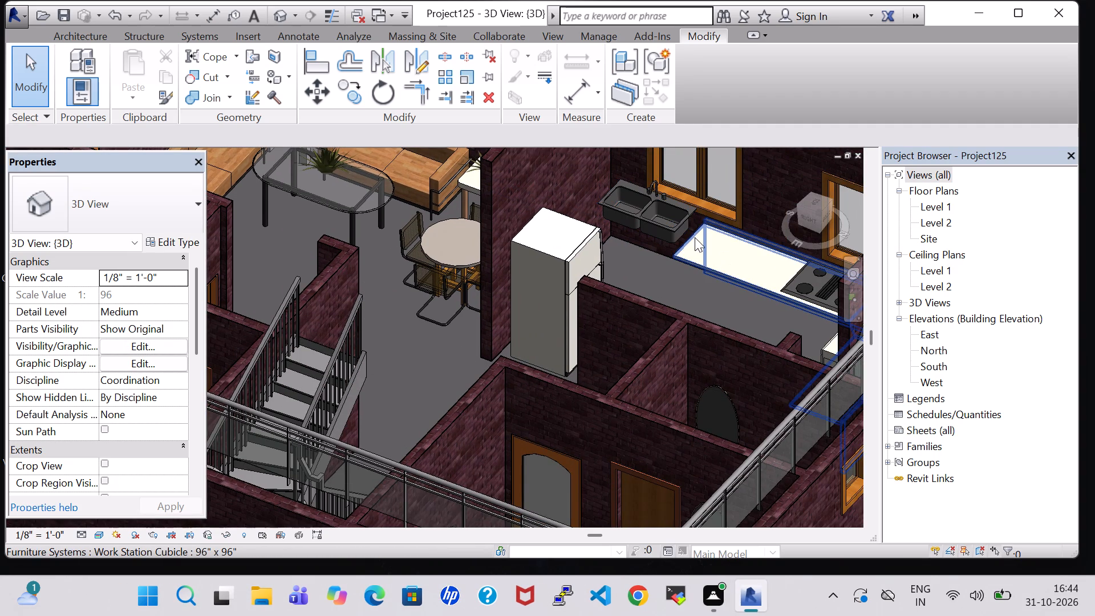
middle_click_drag(695, 237, 735, 249)
scroll(735, 249, "up", 1, "shift")
middle_click_drag(573, 206, 573, 281)
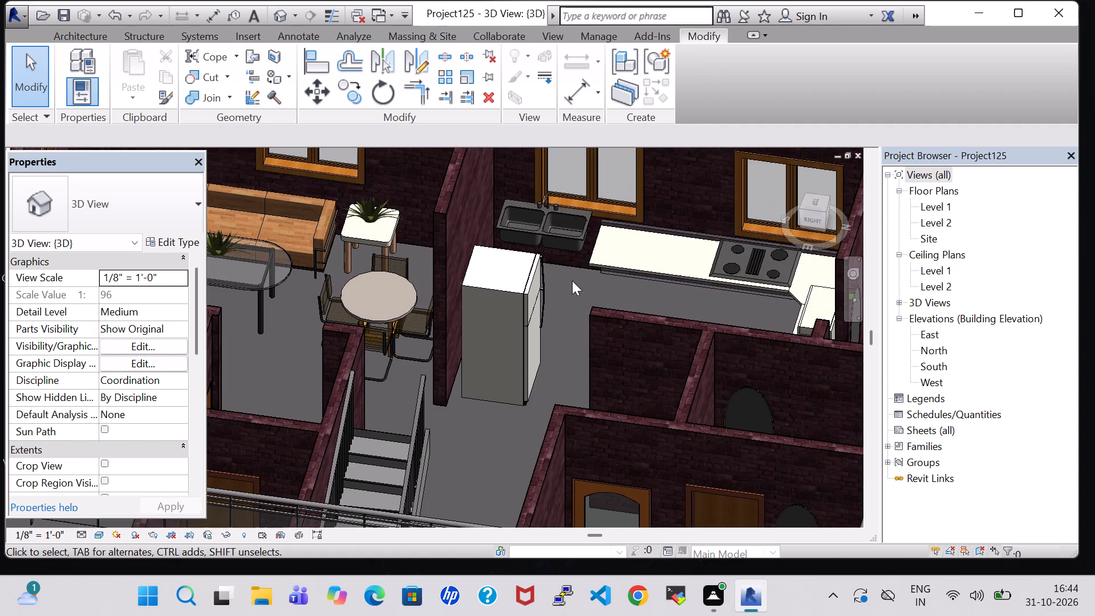
middle_click_drag(572, 281, 566, 243)
scroll(564, 243, "up", 7)
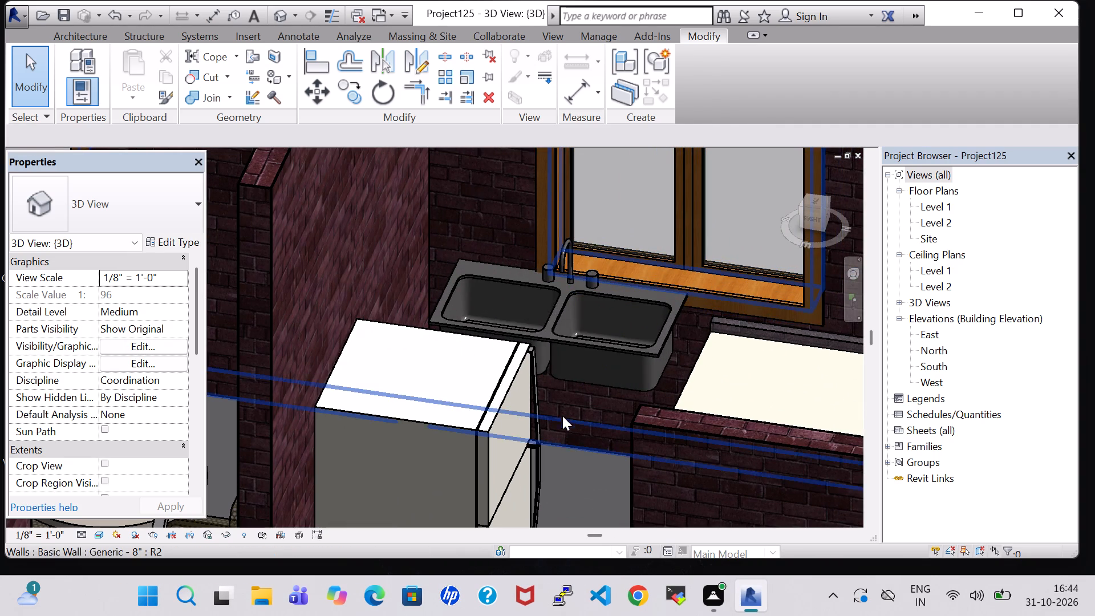
scroll(603, 295, "down", 4)
left_click(601, 303)
left_click(601, 316)
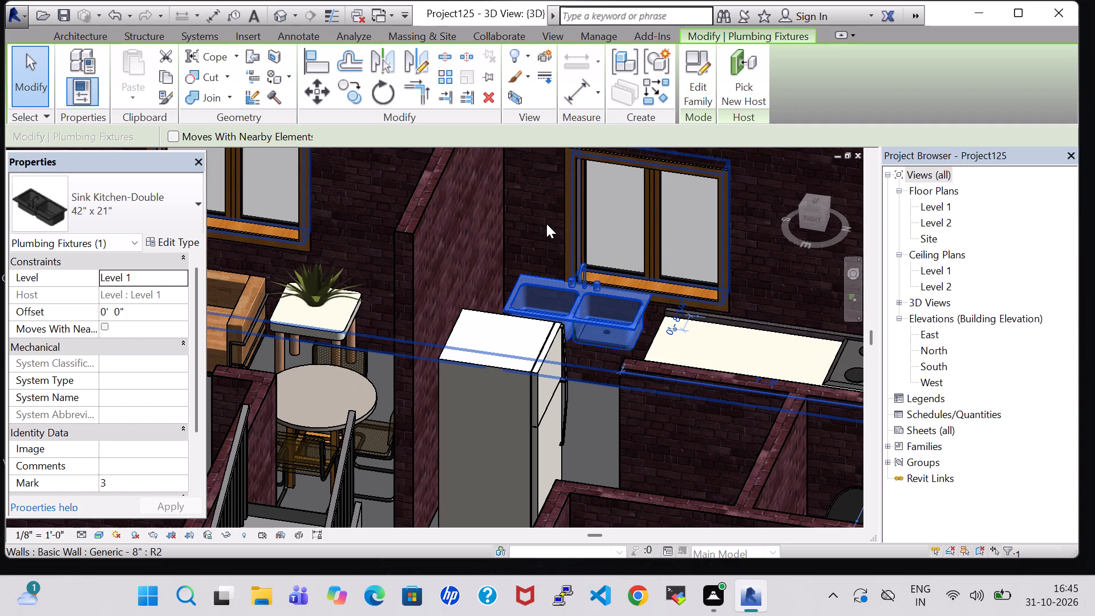
left_click(594, 414)
scroll(594, 415, "down", 5)
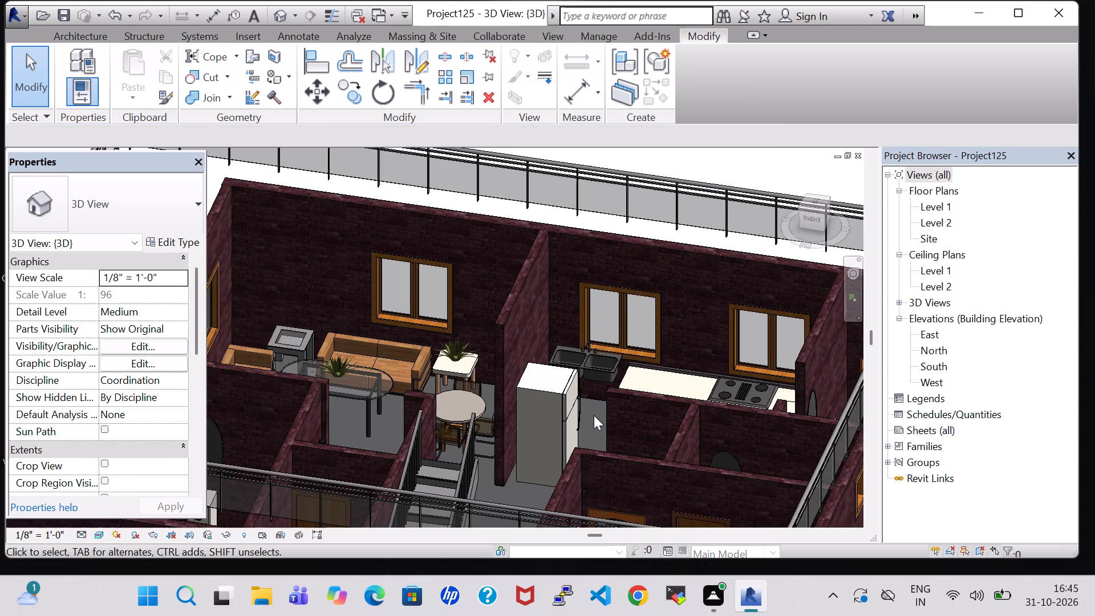
middle_click_drag(594, 415, 500, 380)
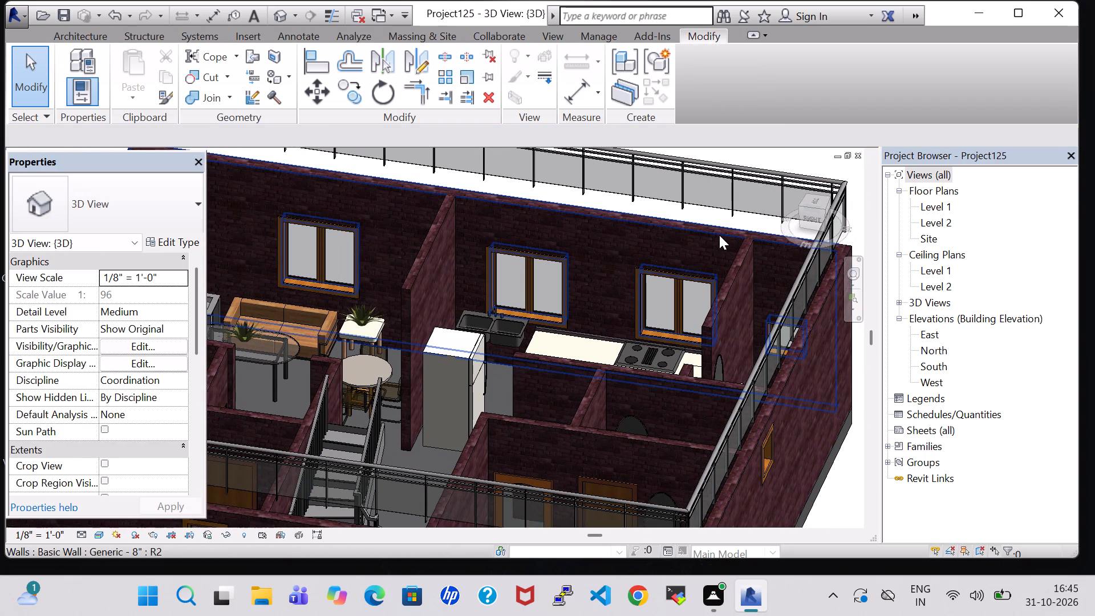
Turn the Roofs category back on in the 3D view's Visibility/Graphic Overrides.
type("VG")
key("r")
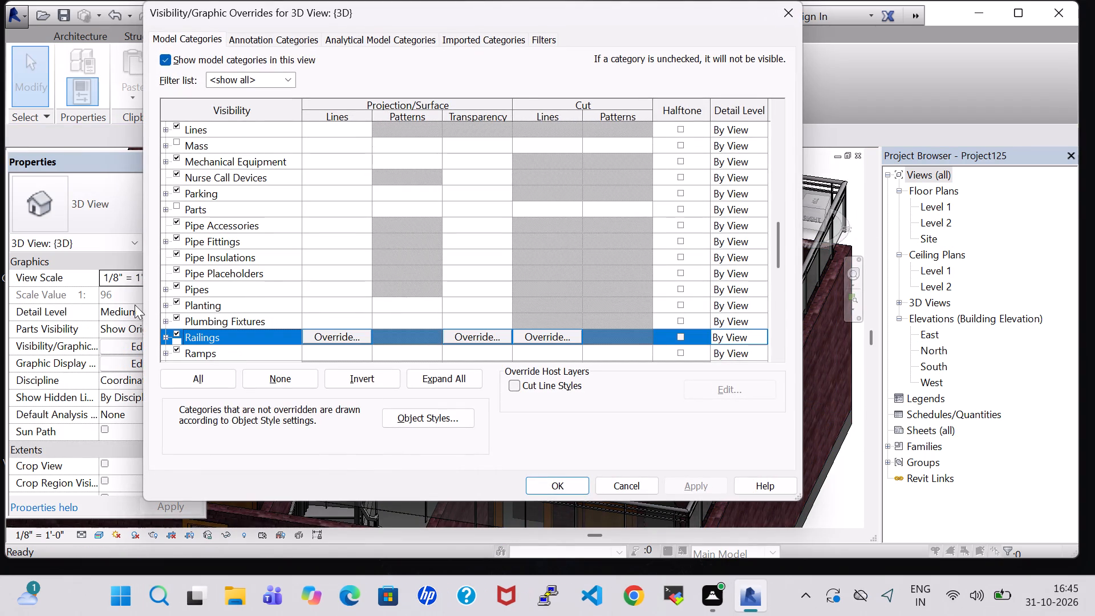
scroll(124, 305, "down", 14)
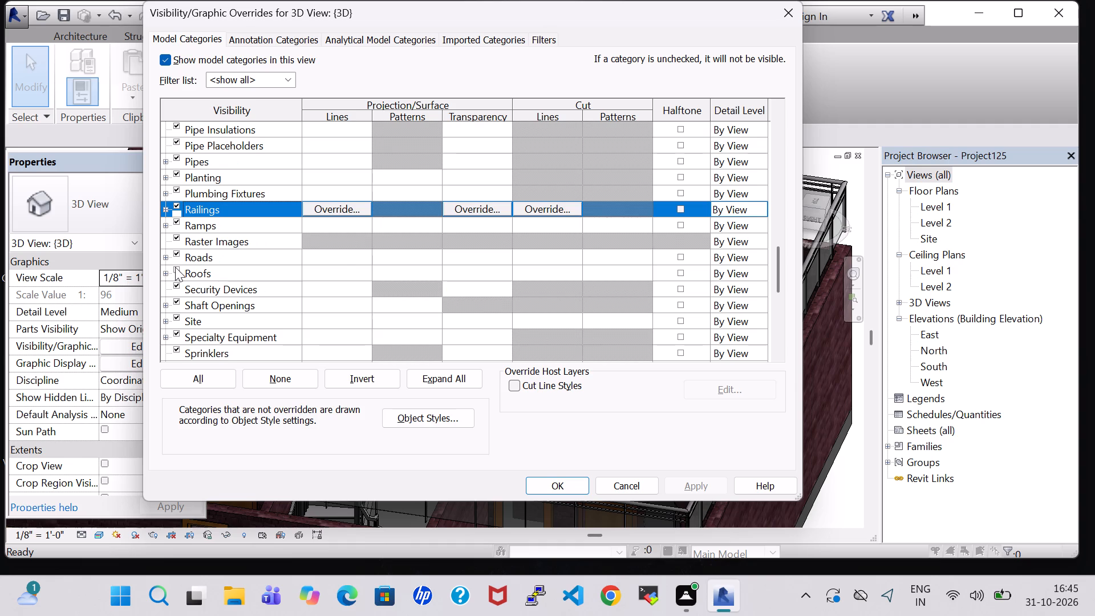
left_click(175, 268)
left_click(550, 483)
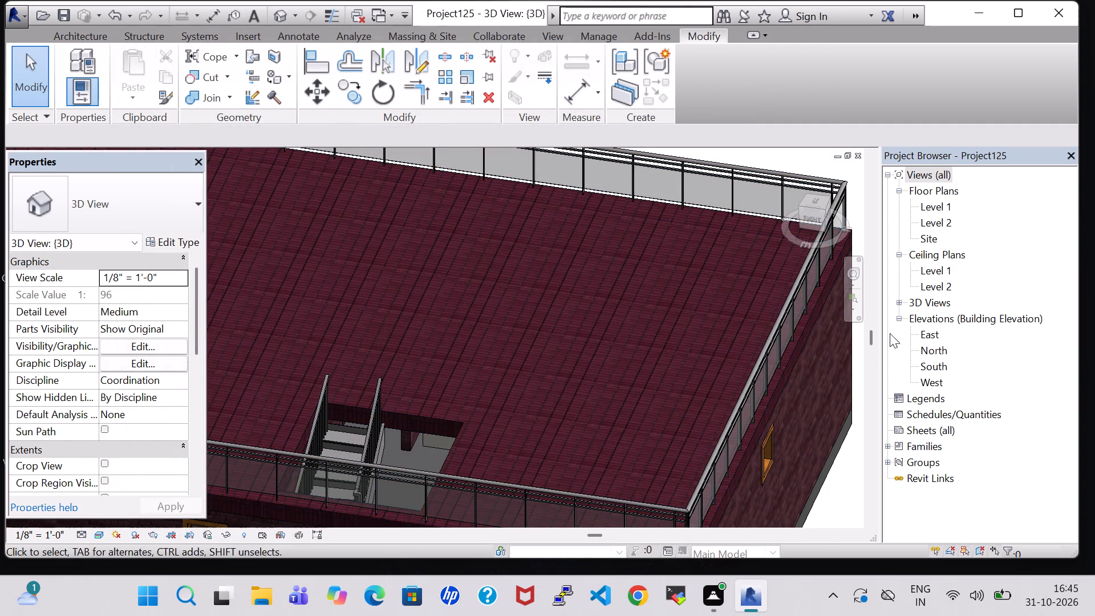
Review the roofed house exterior from the right side, the front and above, including the rooftop railing and stair opening.
left_click(810, 224)
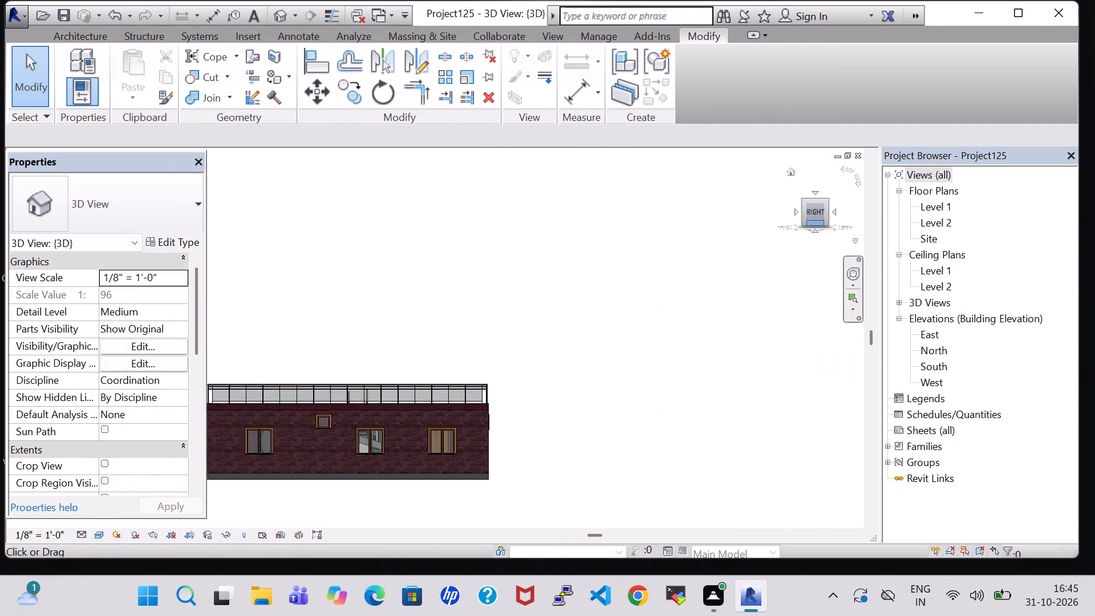
left_click(796, 212)
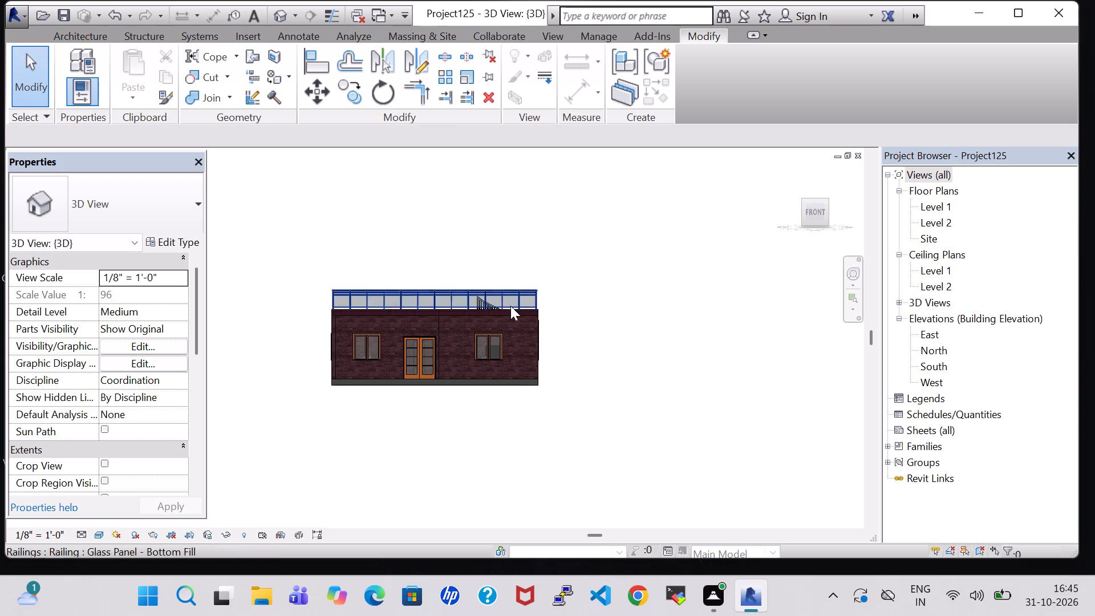
scroll(431, 307, "up", 7)
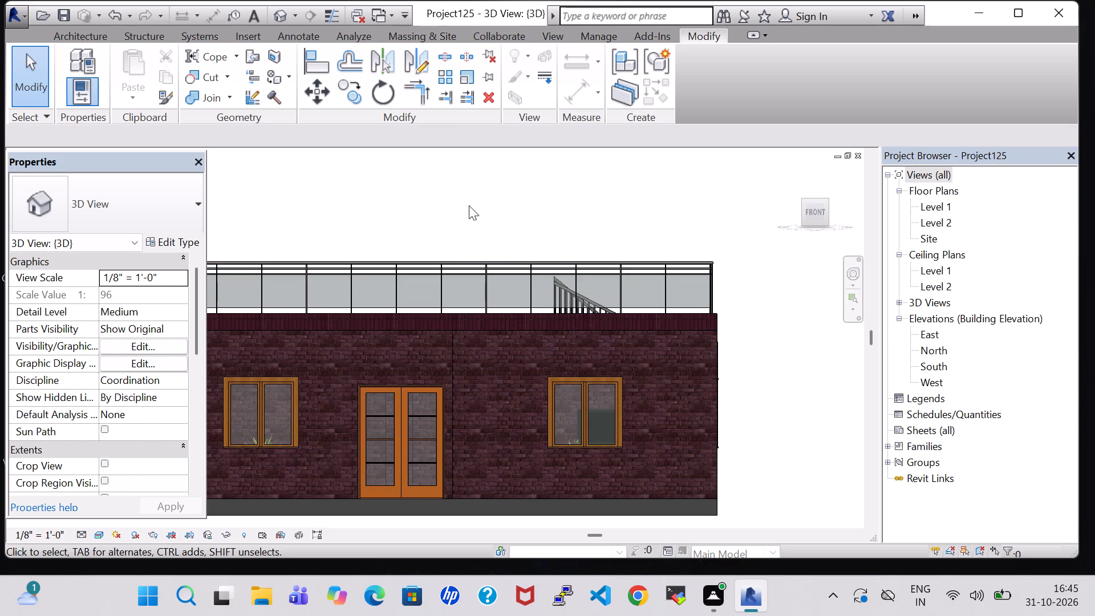
middle_click_drag(469, 205, 473, 293, "shift")
scroll(473, 293, "down", 3)
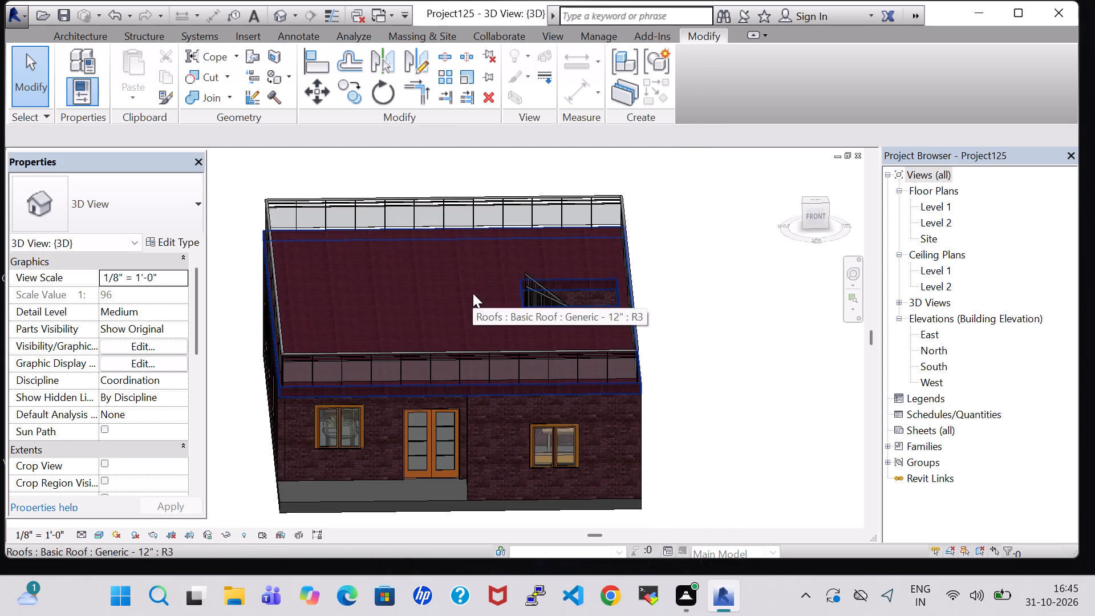
middle_click_drag(473, 293, 466, 337, "shift")
middle_click_drag(461, 355, 501, 355, "shift")
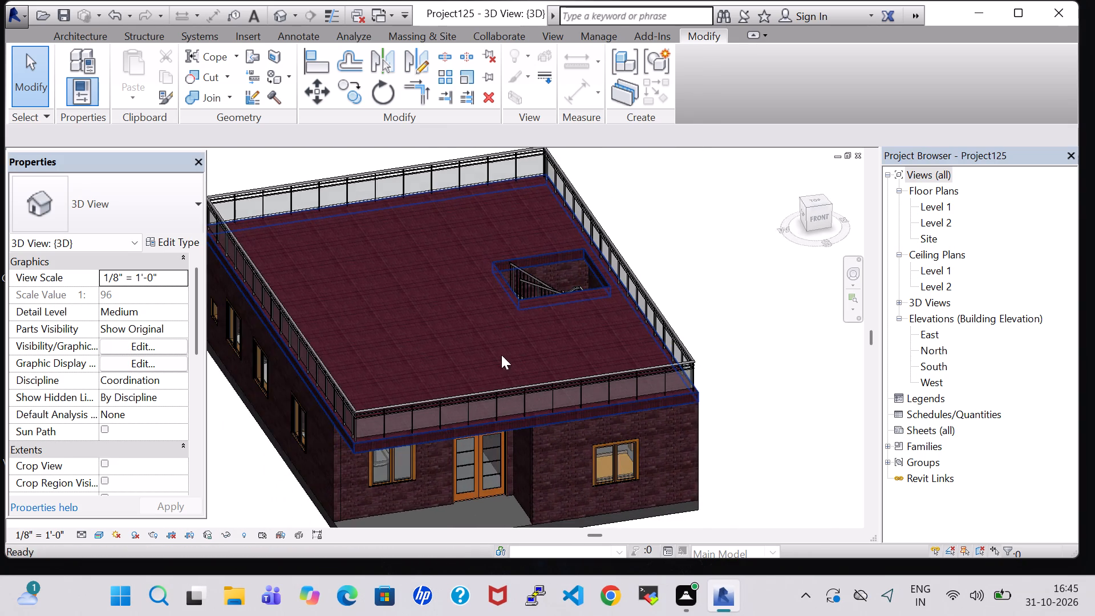
middle_click_drag(498, 355, 452, 361, "shift")
middle_click_drag(720, 379, 733, 379)
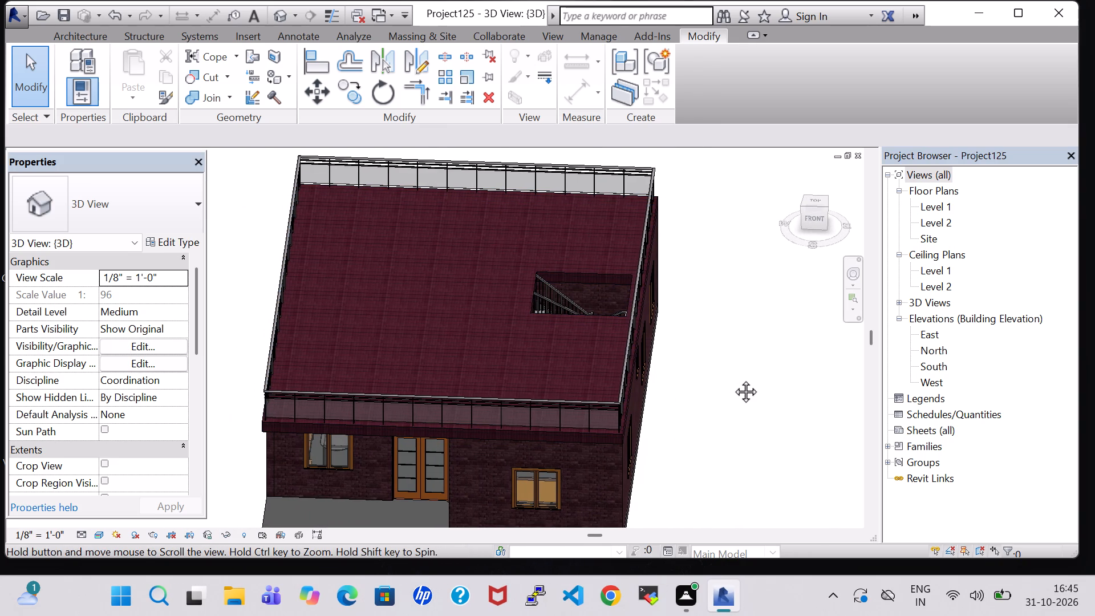
middle_click_drag(733, 379, 808, 382)
middle_click(790, 390)
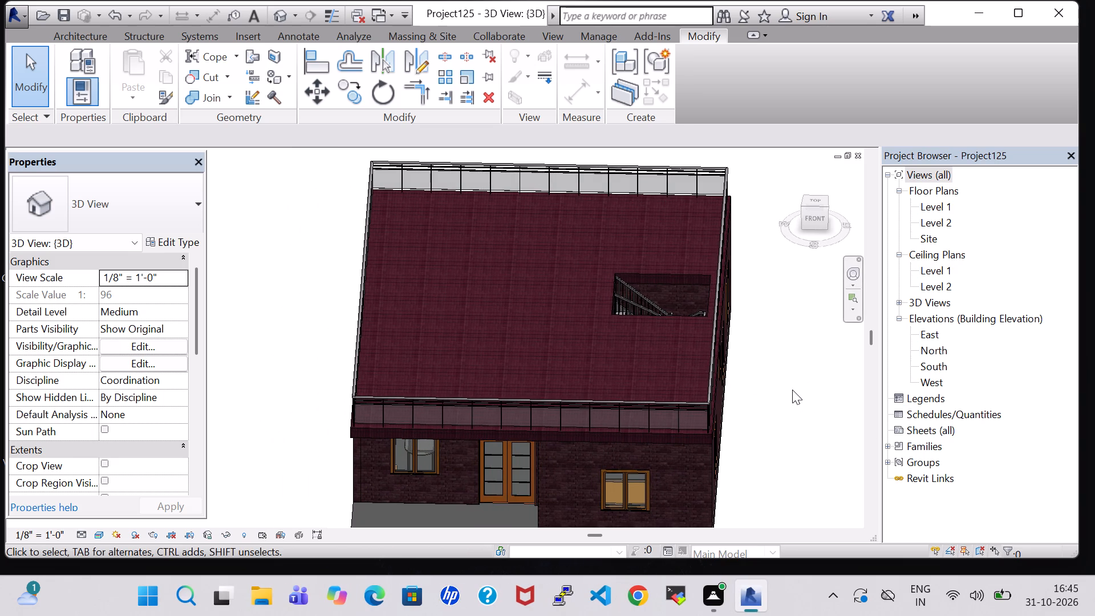
Hide the Roofs category in the default 3D view through Visibility/Graphic Overrides.
left_click(284, 15)
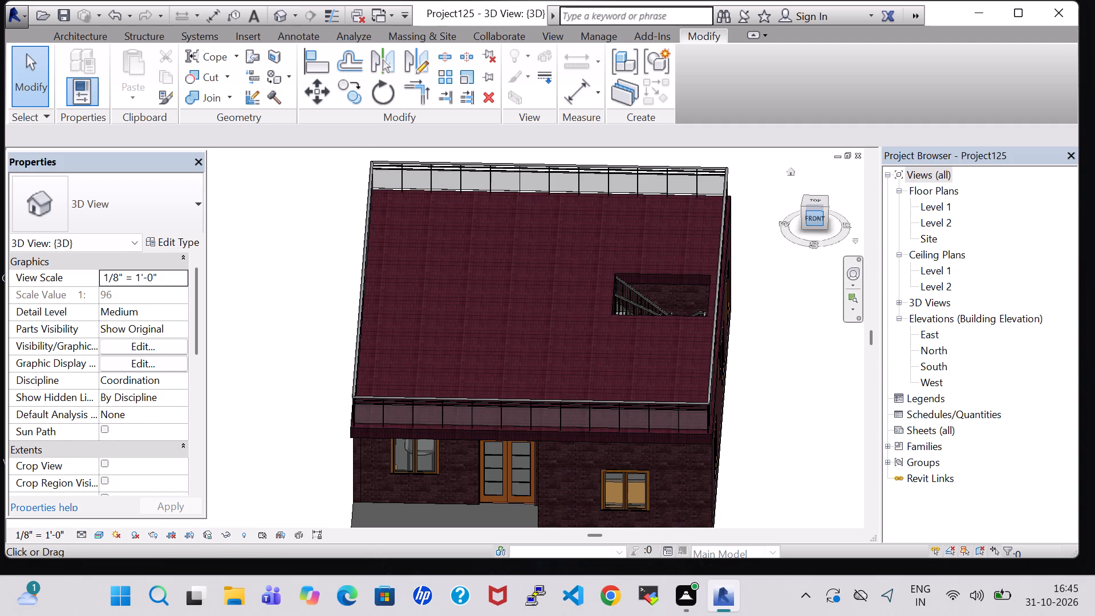
type("VG")
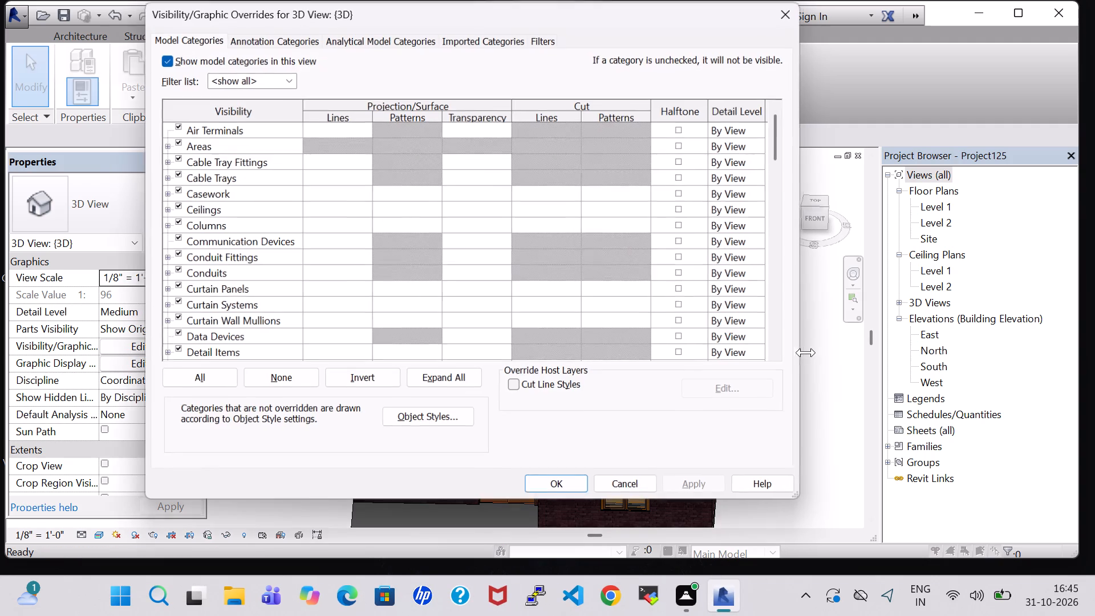
key("r")
scroll(210, 301, "down", 4)
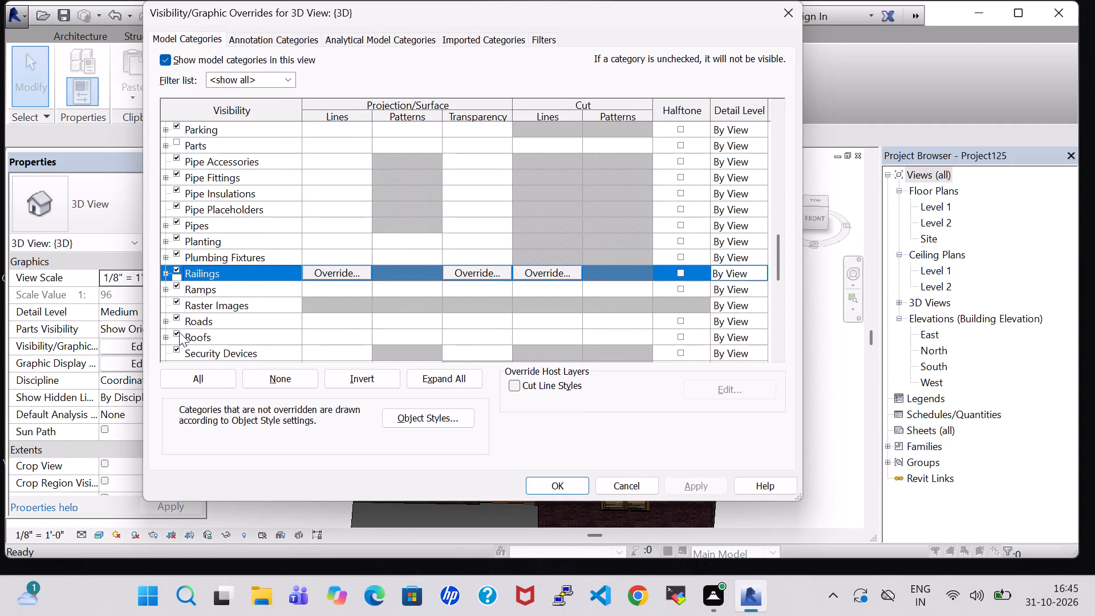
left_click(176, 332)
left_click(533, 488)
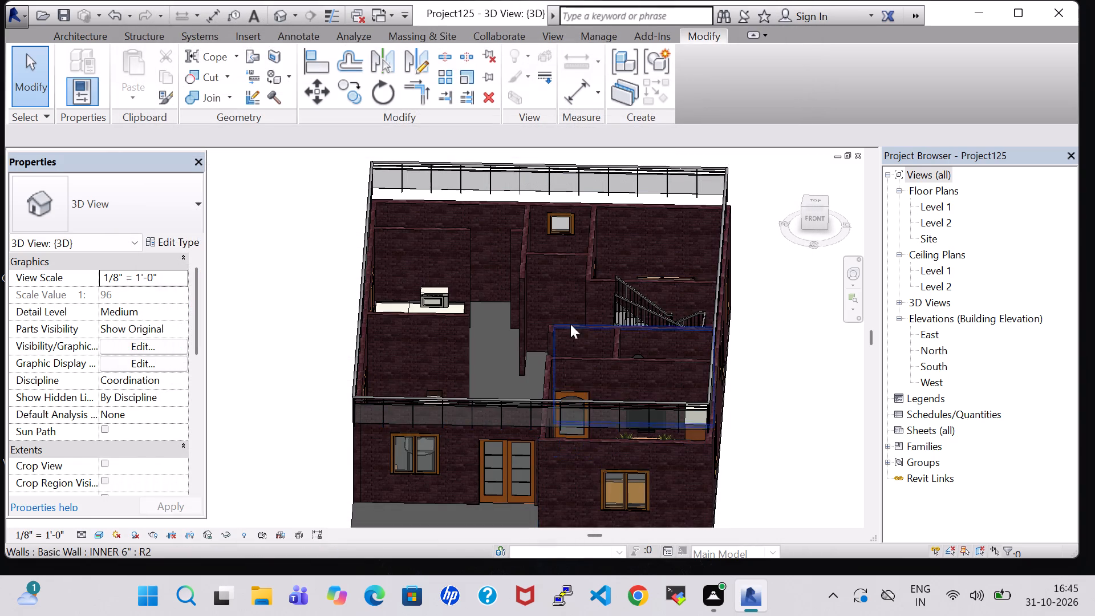
Review the whole furnished Level 1 layout from above, covering the living area, kitchen, bathrooms, staircase and both bedrooms.
middle_click_drag(541, 224, 541, 344)
scroll(541, 344, "down", 2)
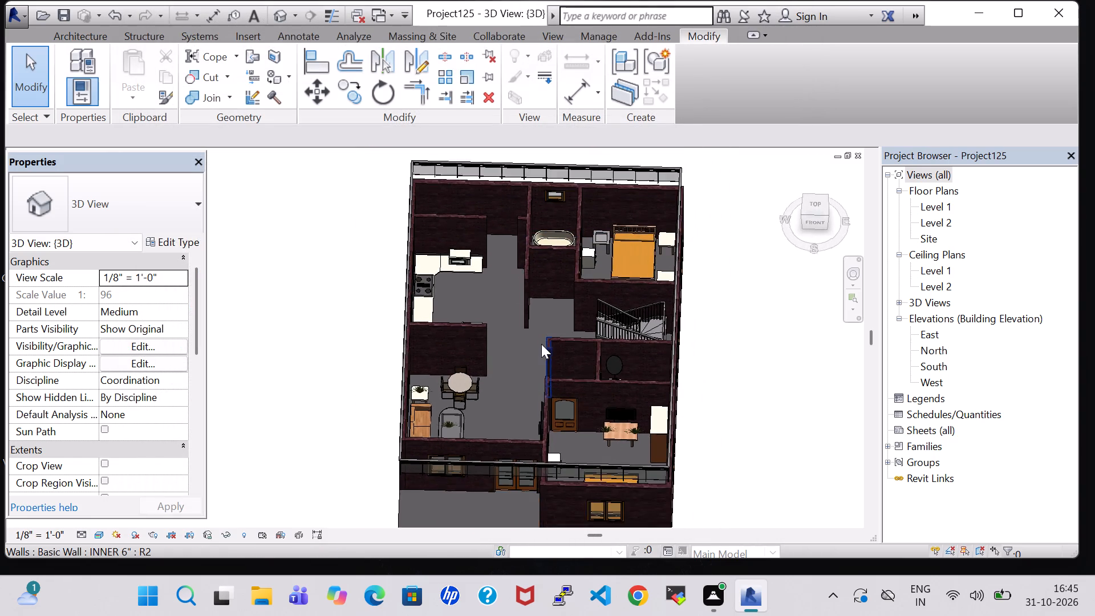
scroll(541, 344, "down", 1)
middle_click_drag(549, 302, 551, 367, "shift")
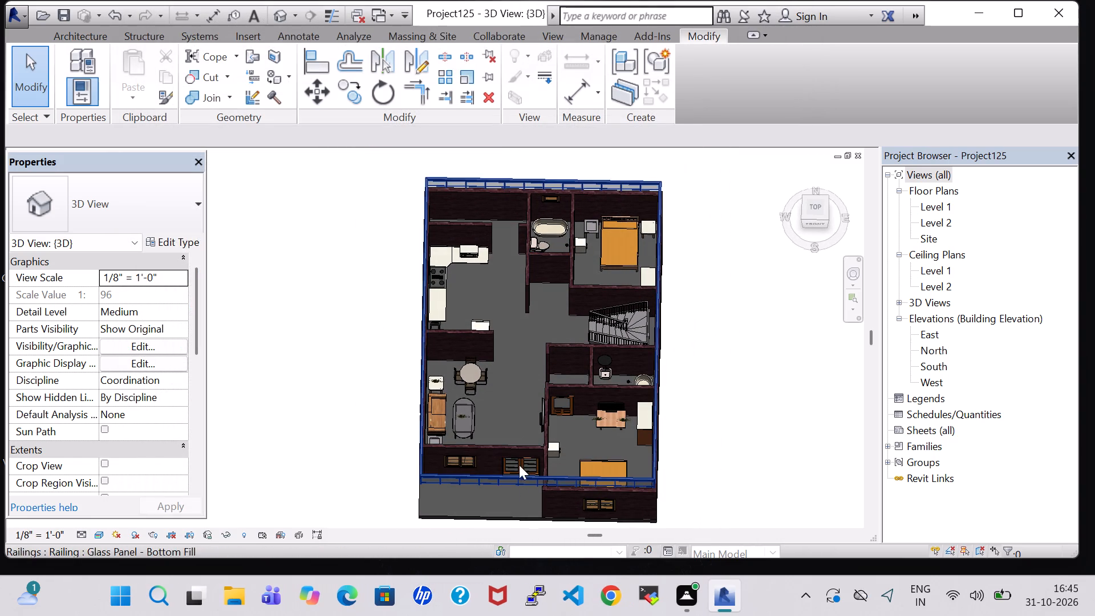
middle_click_drag(515, 411, 515, 476, "shift")
middle_click(515, 477, "shift")
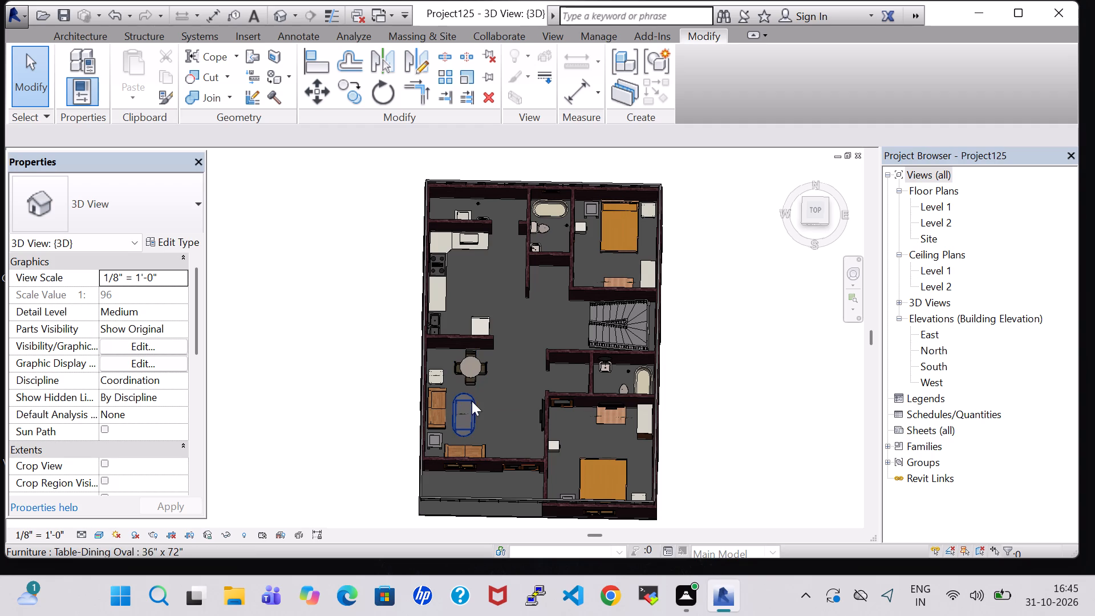
middle_click_drag(503, 400, 502, 469, "shift")
scroll(497, 447, "up", 4)
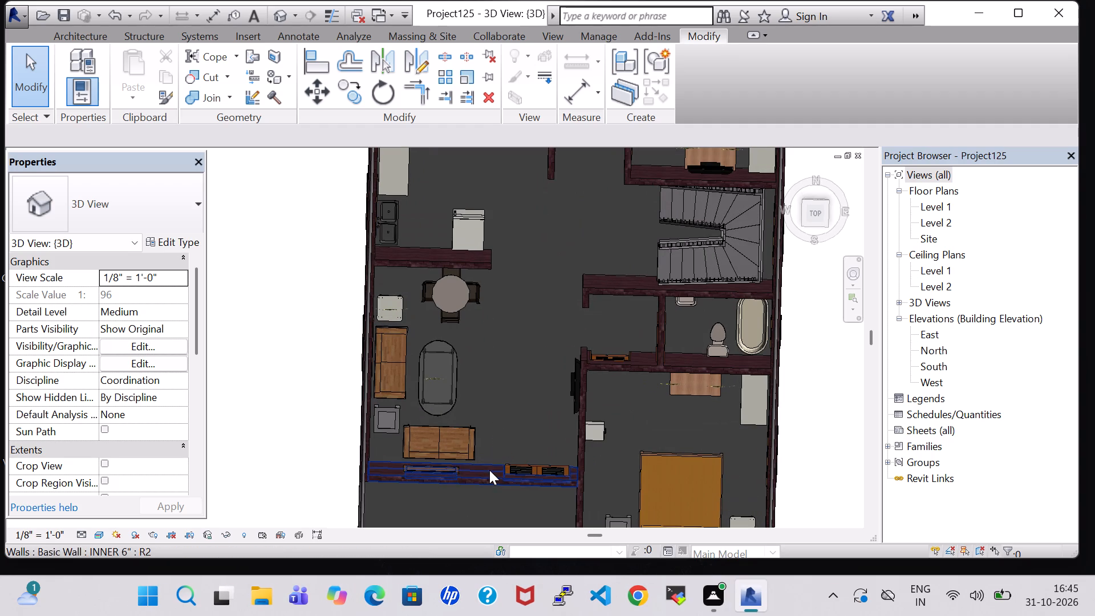
scroll(521, 428, "up", 5)
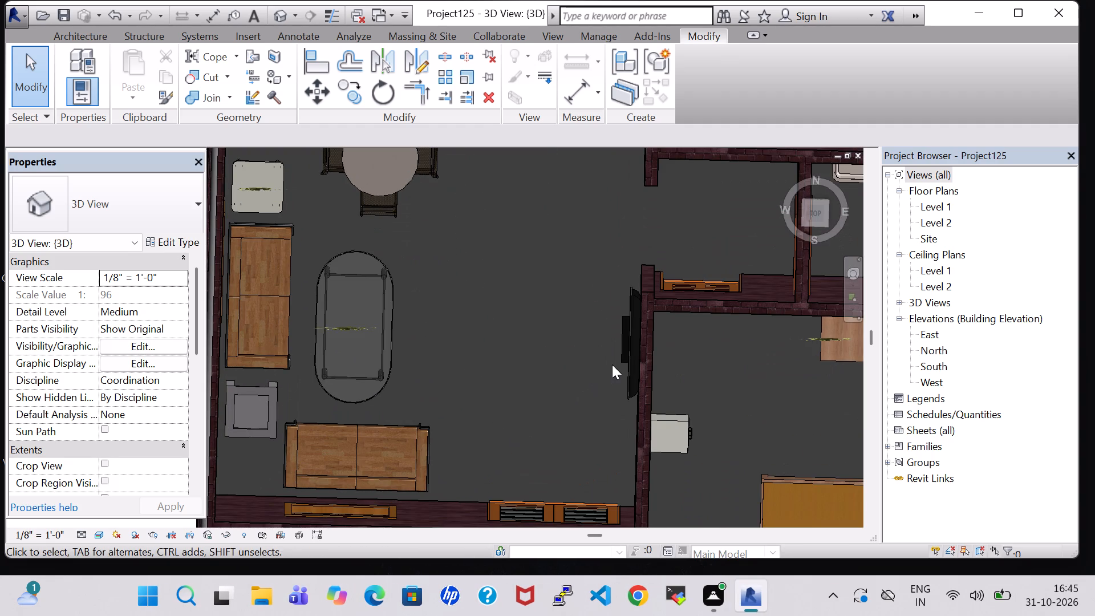
scroll(613, 363, "down", 6)
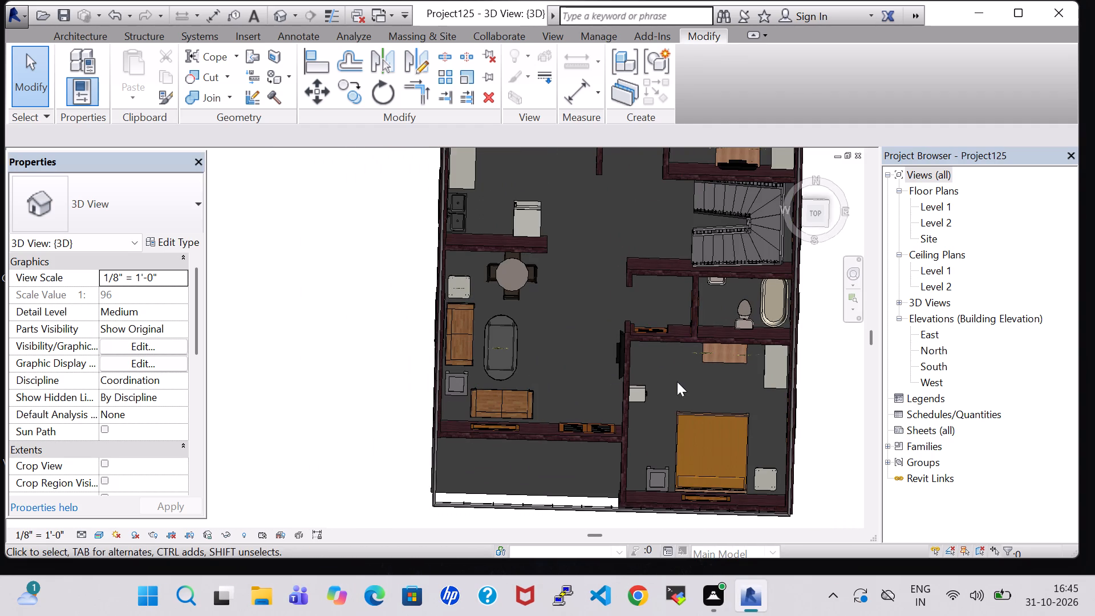
middle_click_drag(677, 382, 623, 400)
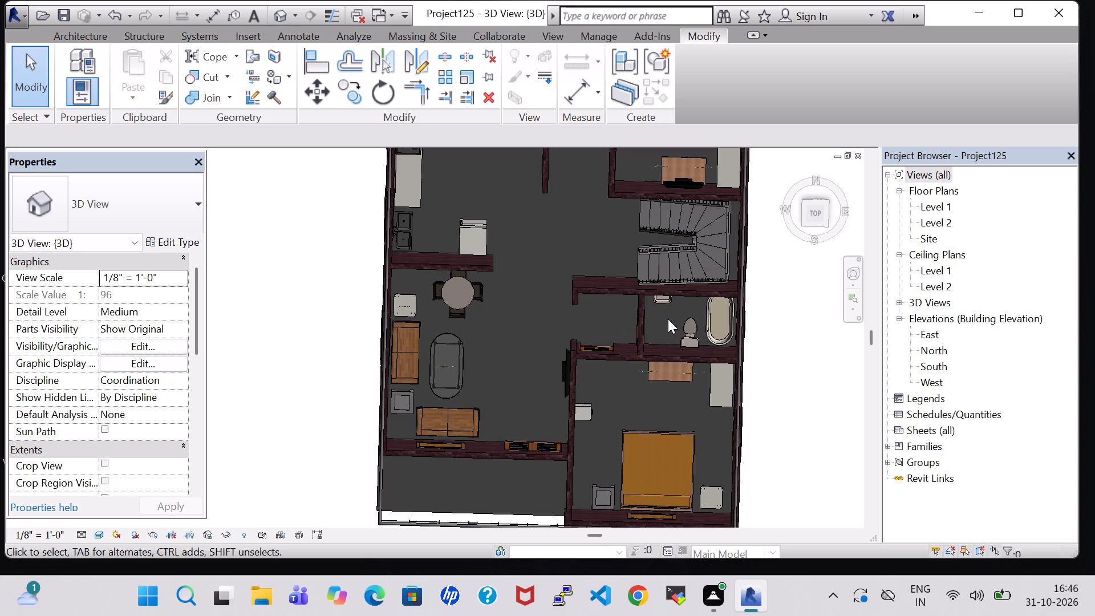
middle_click_drag(668, 319, 660, 303)
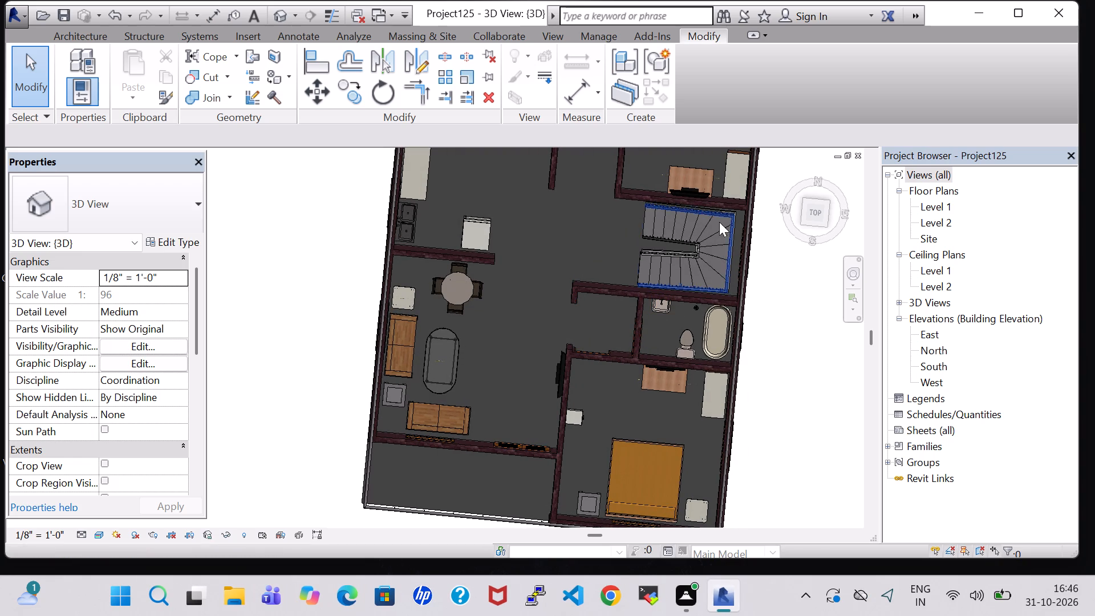
middle_click_drag(624, 251, 652, 418)
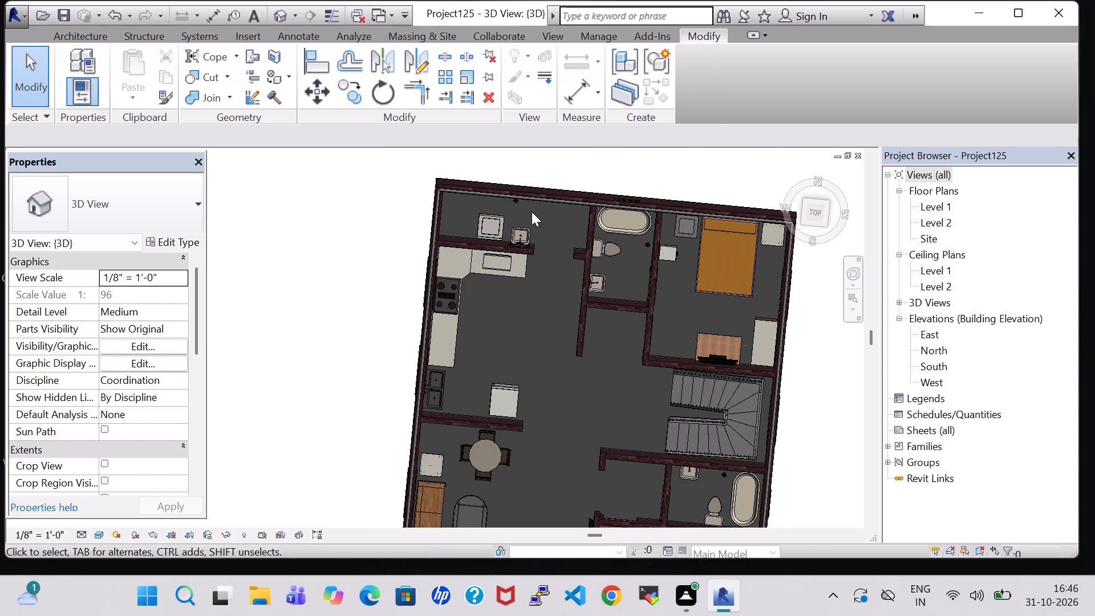
middle_click_drag(612, 343, 596, 278)
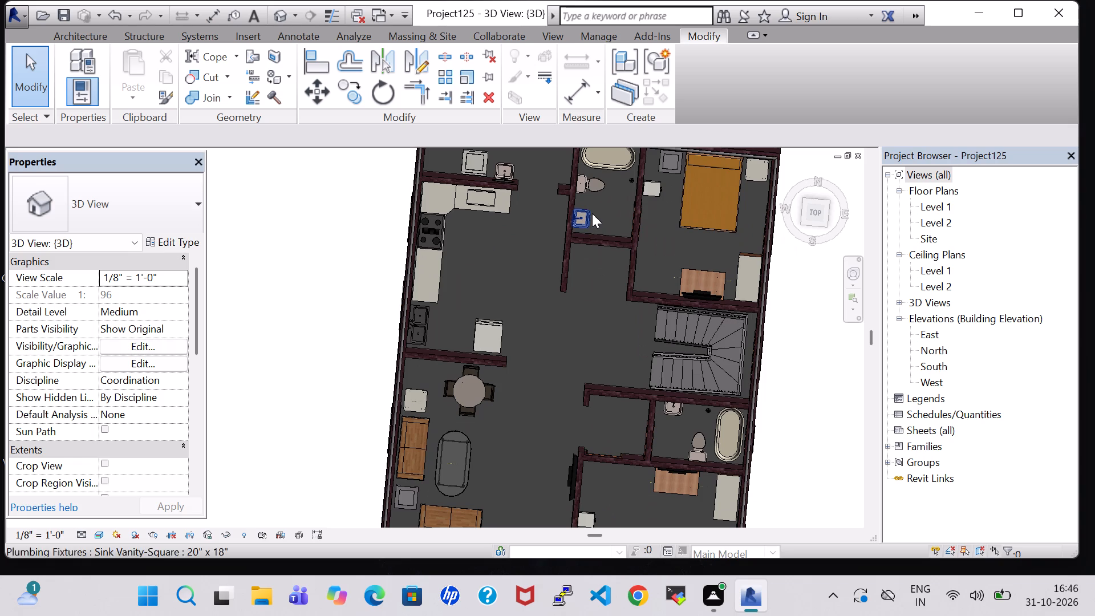
middle_click_drag(614, 320, 611, 303, "shift")
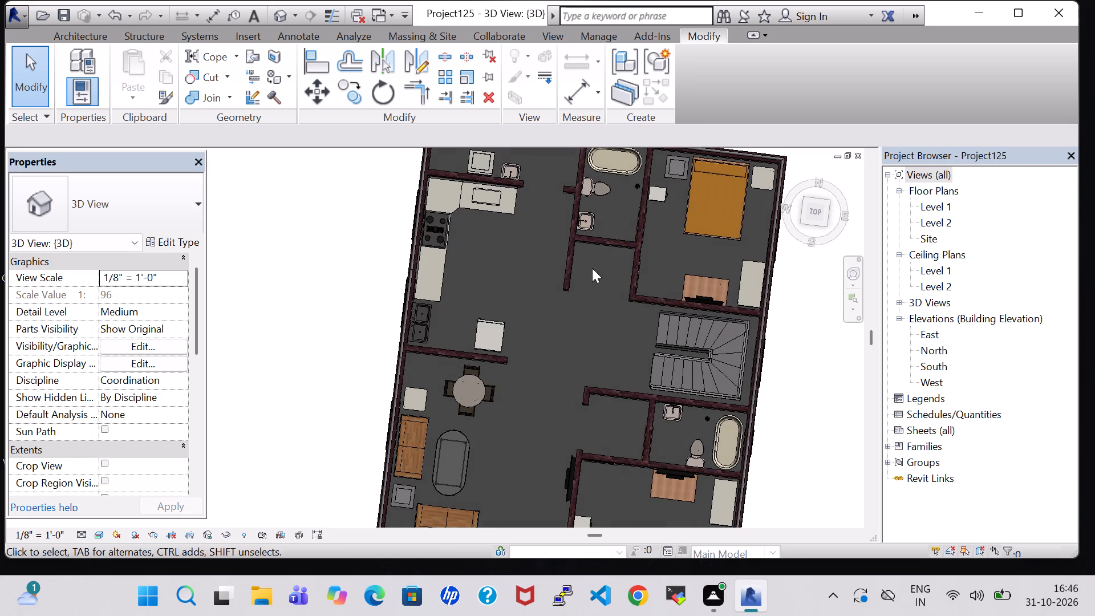
Examine the roofless Level 1 interior from above, from the kitchen and bedrooms down to the living area and front porch.
middle_click_drag(552, 324, 563, 285)
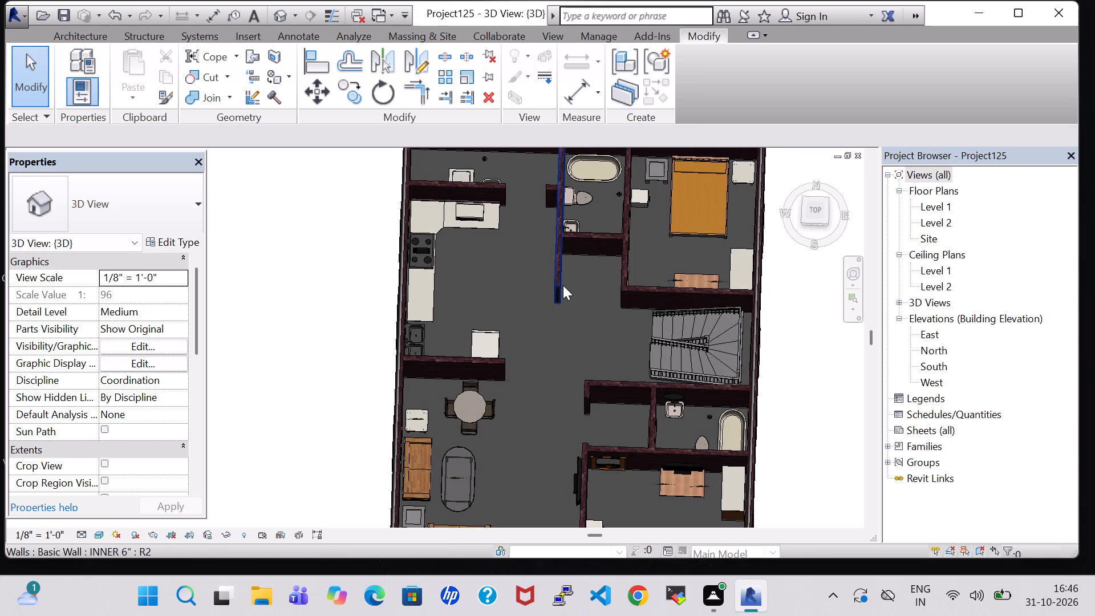
middle_click_drag(563, 285, 538, 326)
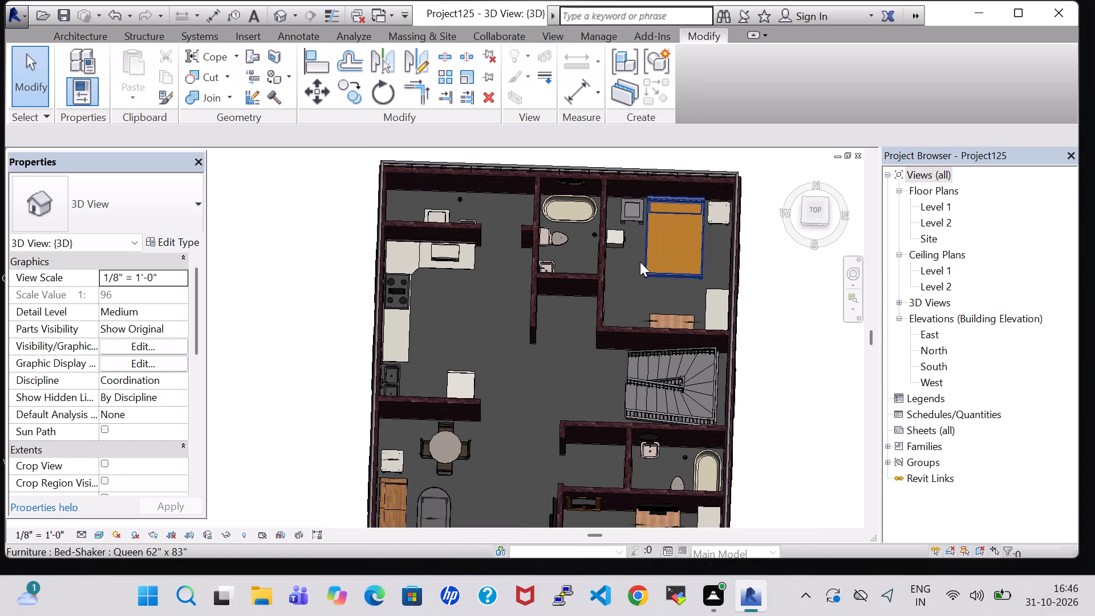
middle_click_drag(640, 262, 634, 309)
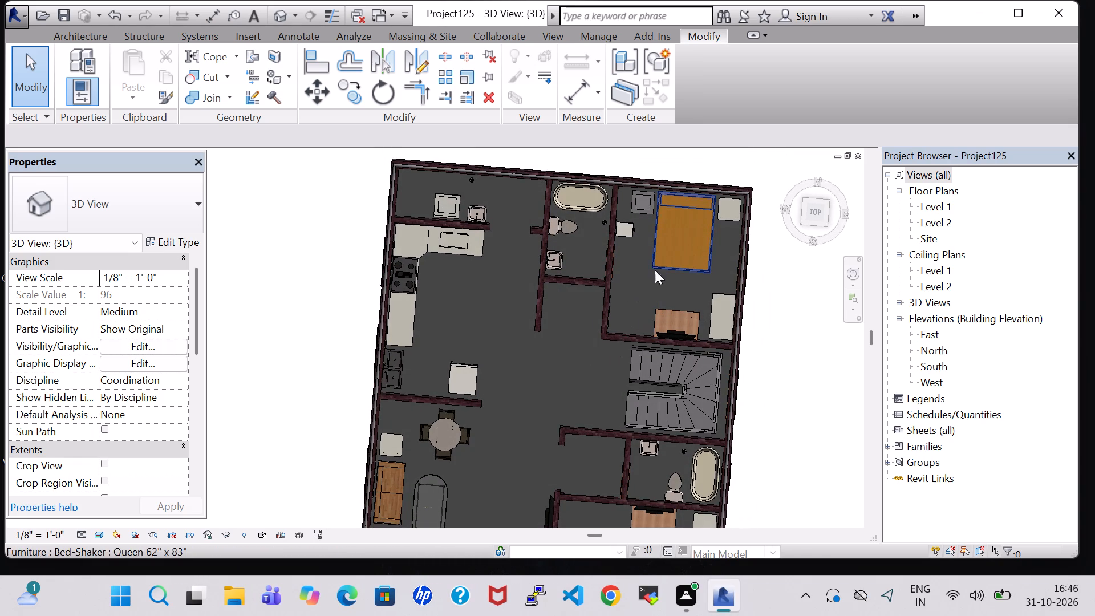
scroll(678, 241, "down", 3)
middle_click_drag(616, 354, 617, 343)
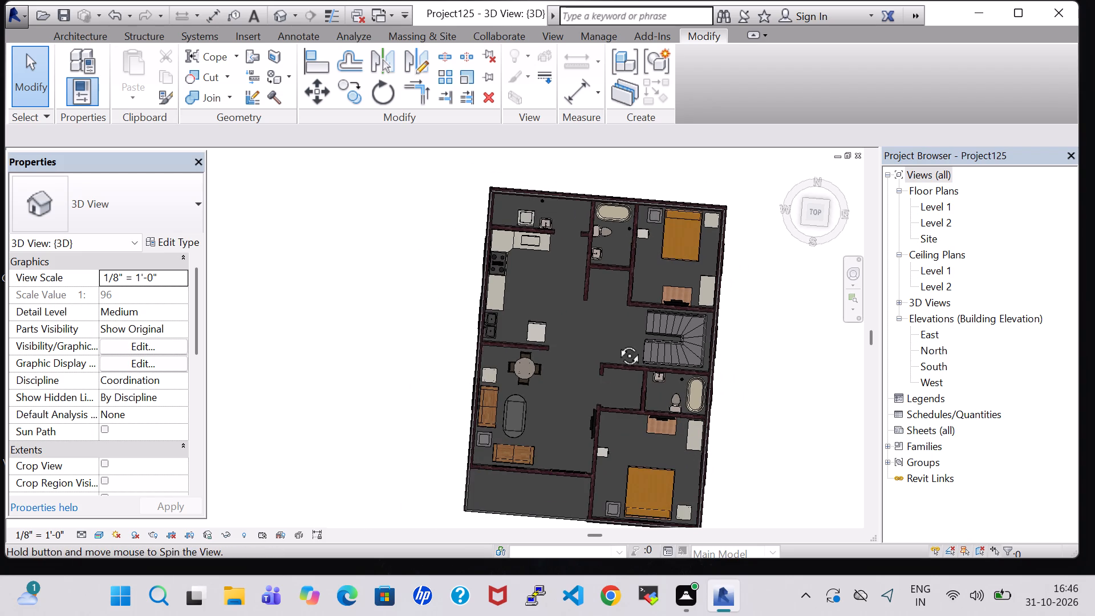
middle_click_drag(617, 343, 618, 325)
middle_click_drag(618, 355, 607, 293)
middle_click_drag(732, 434, 732, 400)
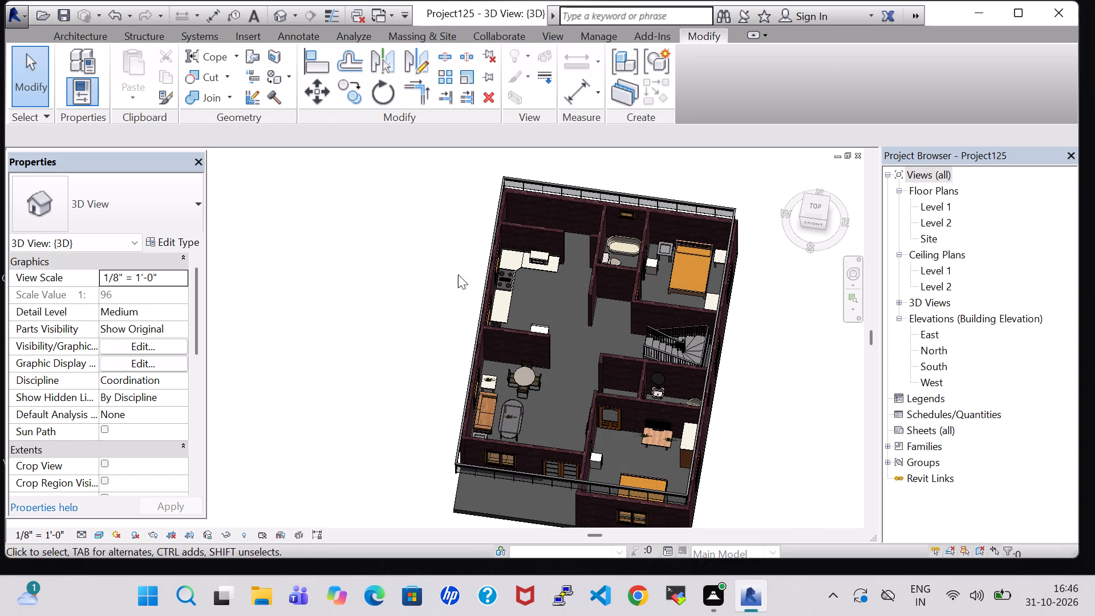
Turn the Roofs category back on in the default 3D view's Visibility/Graphic Overrides.
type("VG")
scroll(246, 330, "down", 5)
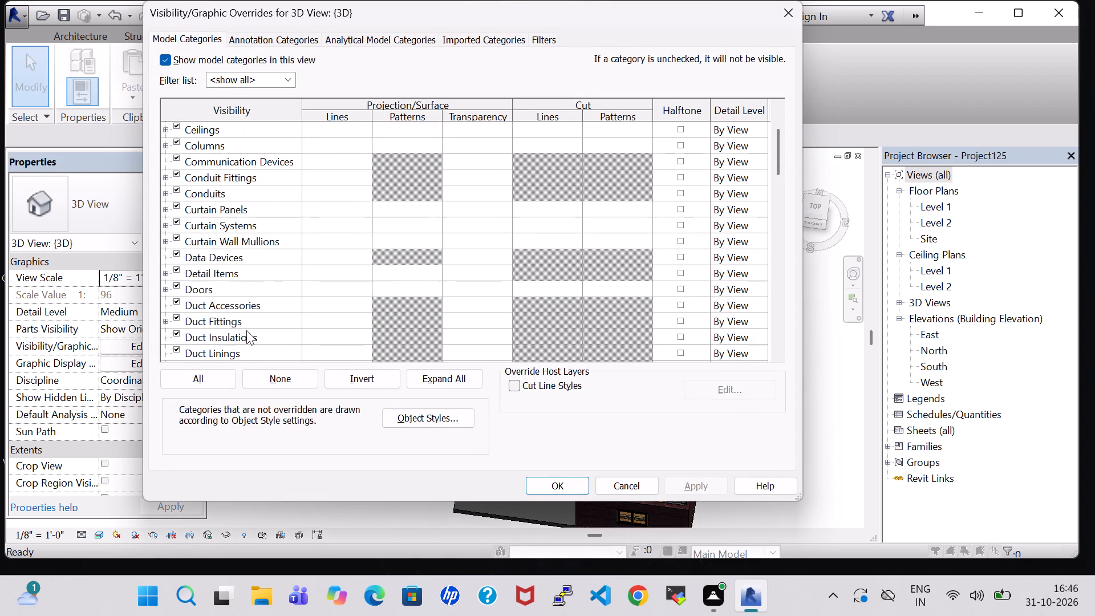
scroll(246, 330, "down", 19)
key("r")
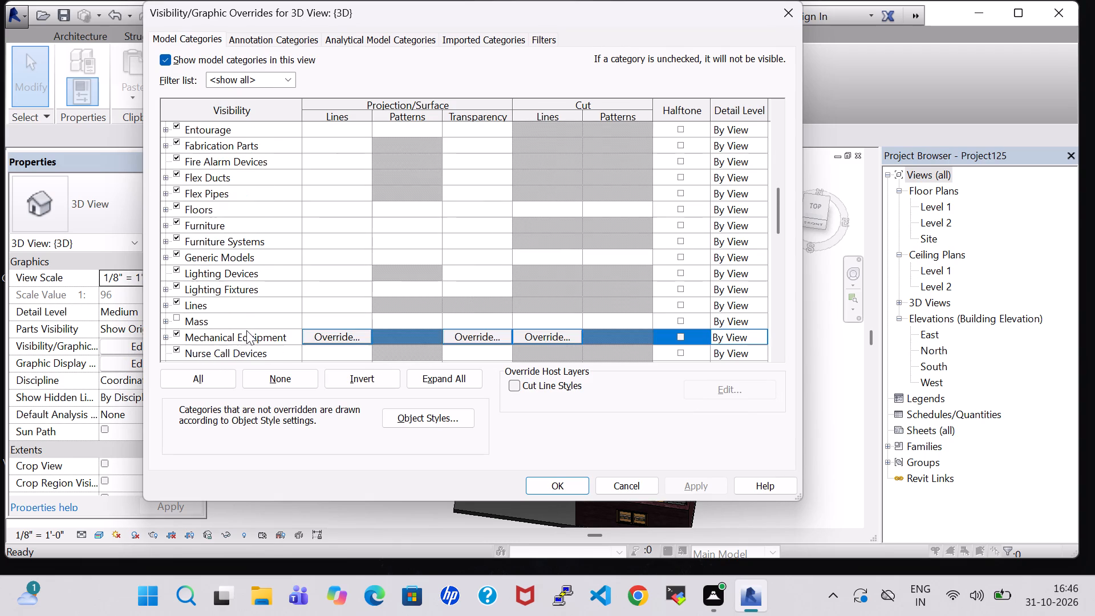
scroll(210, 339, "down", 4)
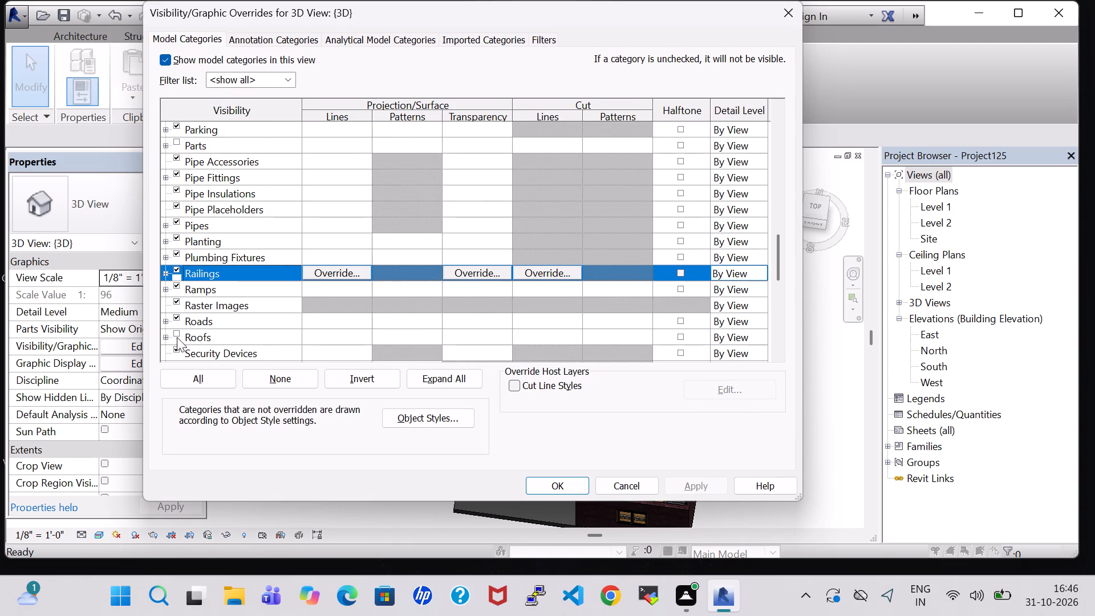
left_click(178, 333)
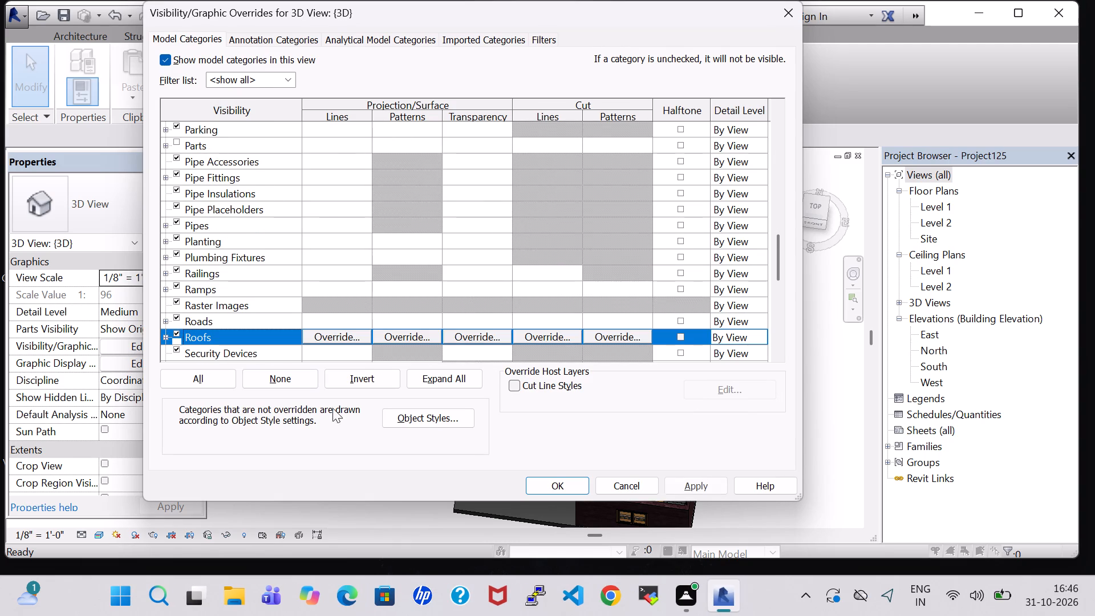
left_click(569, 484)
left_click(771, 450)
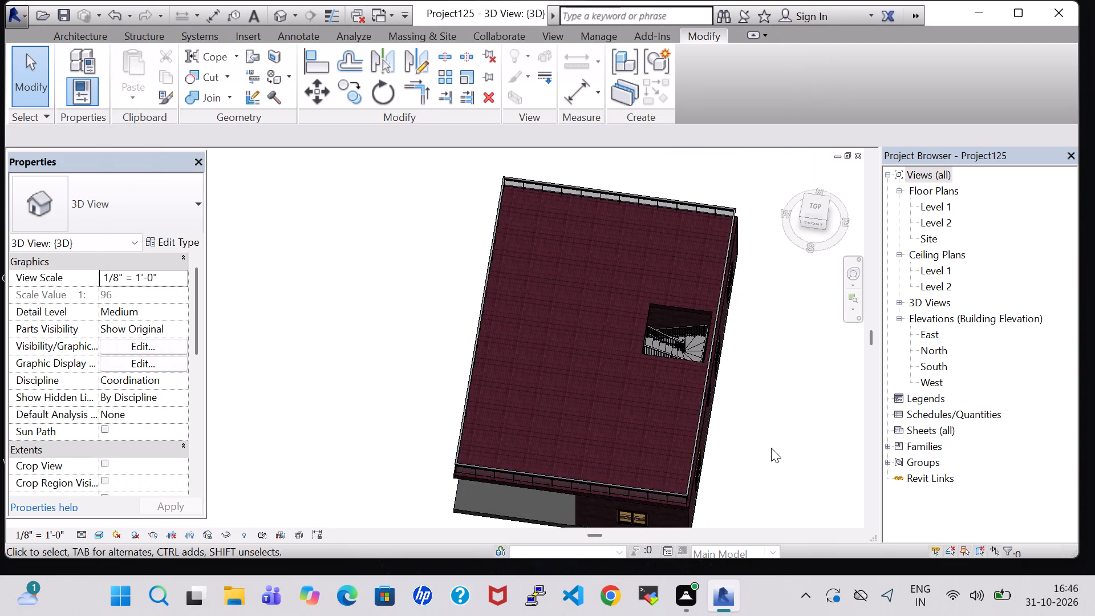
Review the roofed house exterior from the front, including the rooftop railing, stair opening, entrance door and windows.
middle_click_drag(745, 484, 743, 303)
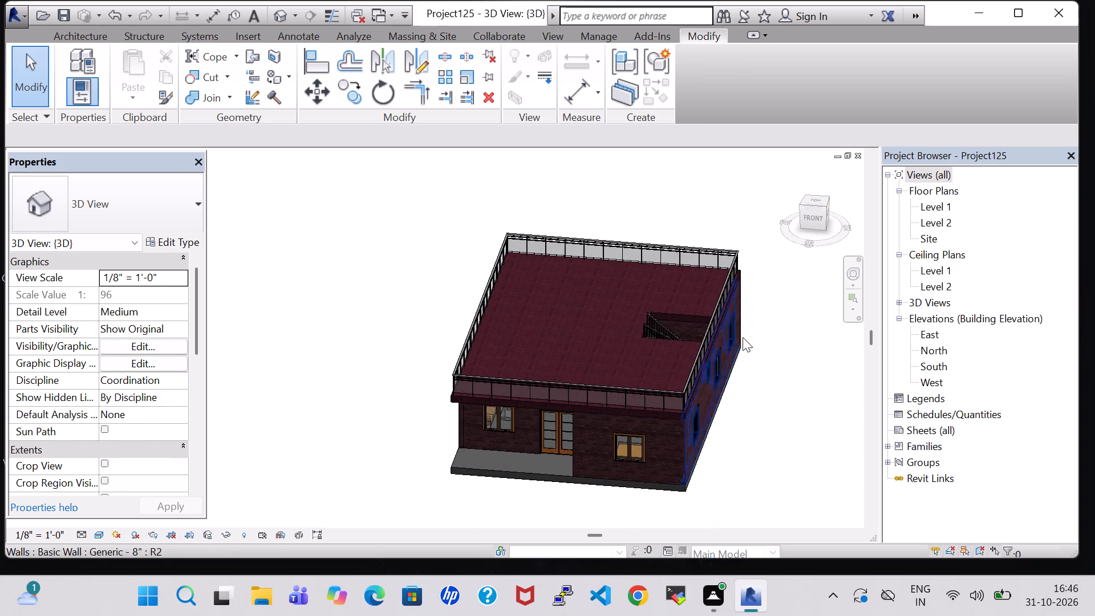
middle_click_drag(763, 438, 763, 391)
scroll(763, 438, "up", 1, "shift")
scroll(760, 393, "up", 4)
middle_click_drag(710, 422, 739, 422, "shift")
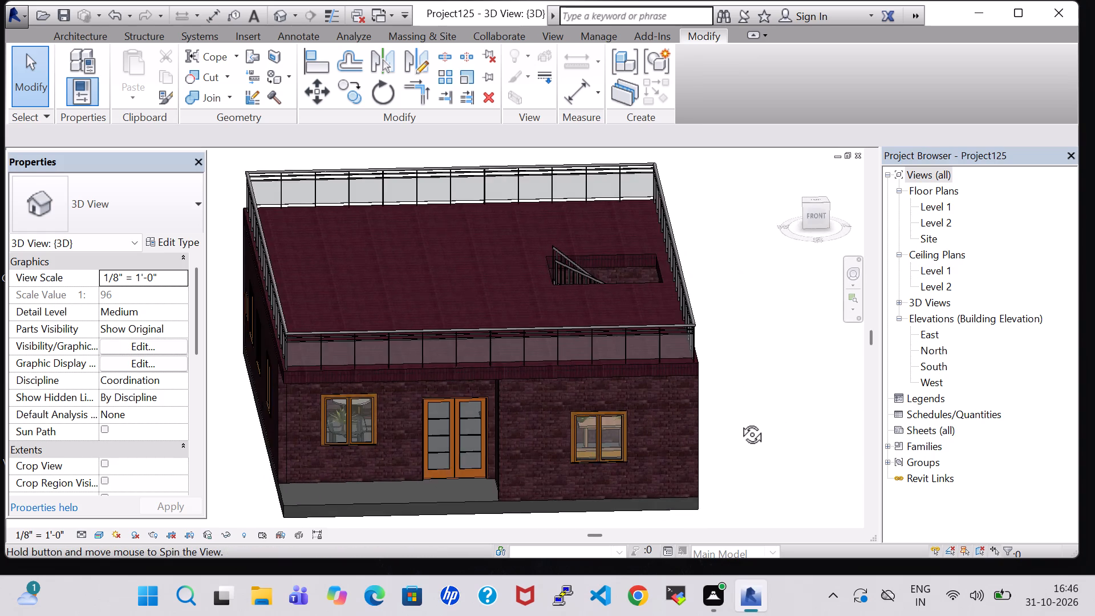
middle_click_drag(739, 422, 729, 376, "shift")
scroll(729, 376, "down", 1)
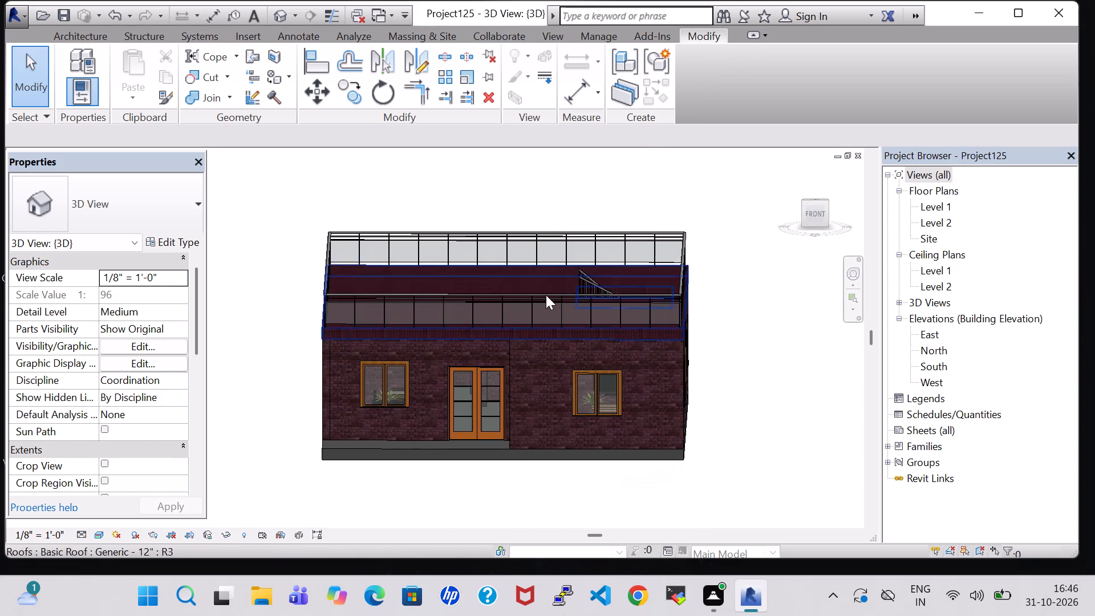
Save the project.
left_click(64, 16)
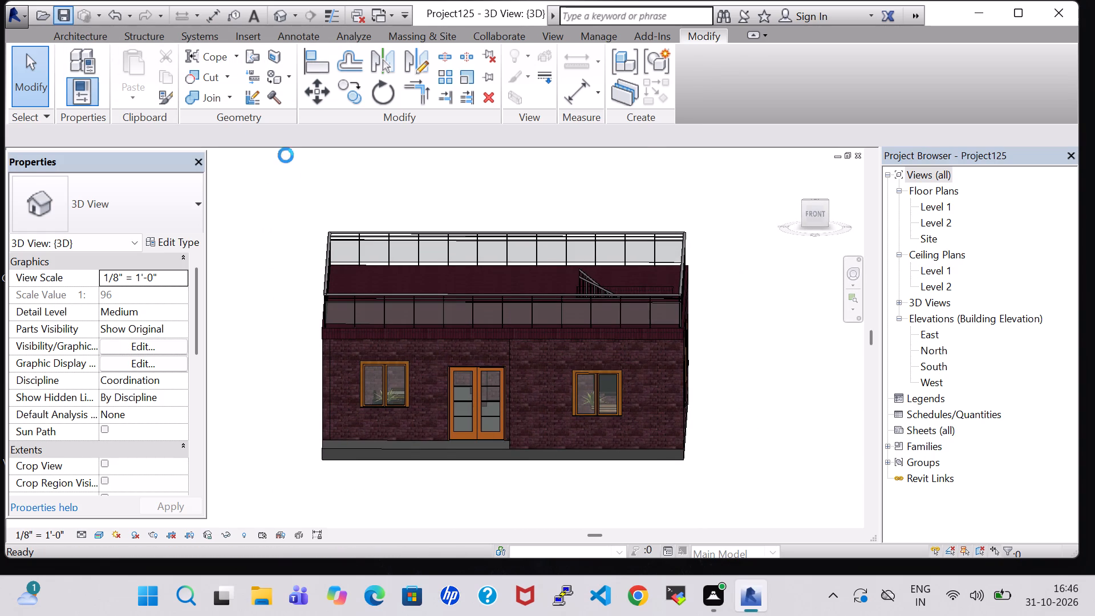
Export the model as an IFC 2x3 file named Project125 in the work folder.
left_click(18, 10)
left_click(88, 285)
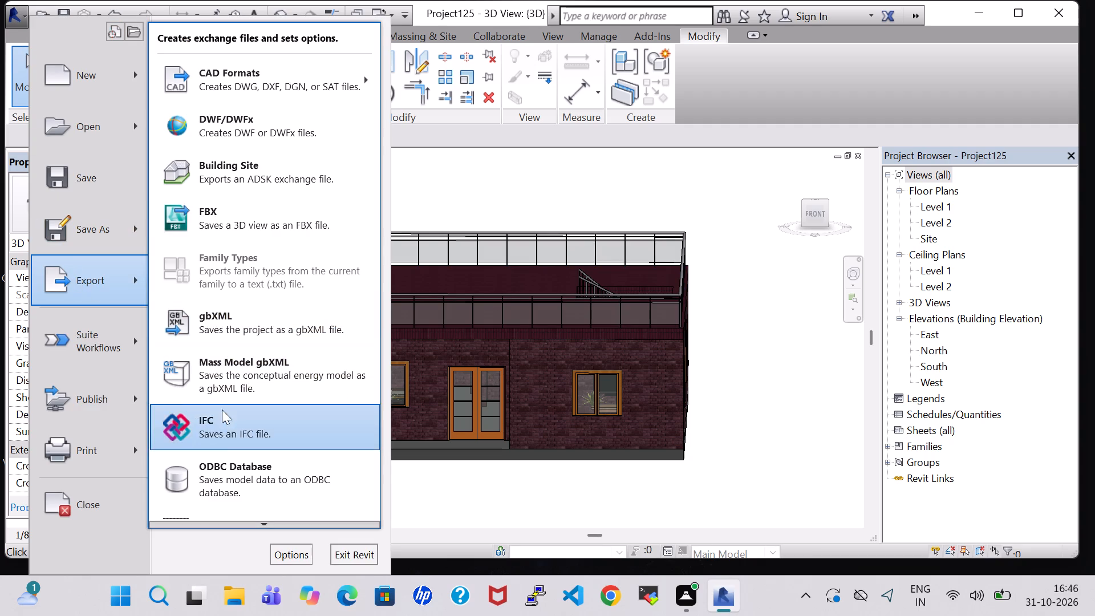
left_click(224, 423)
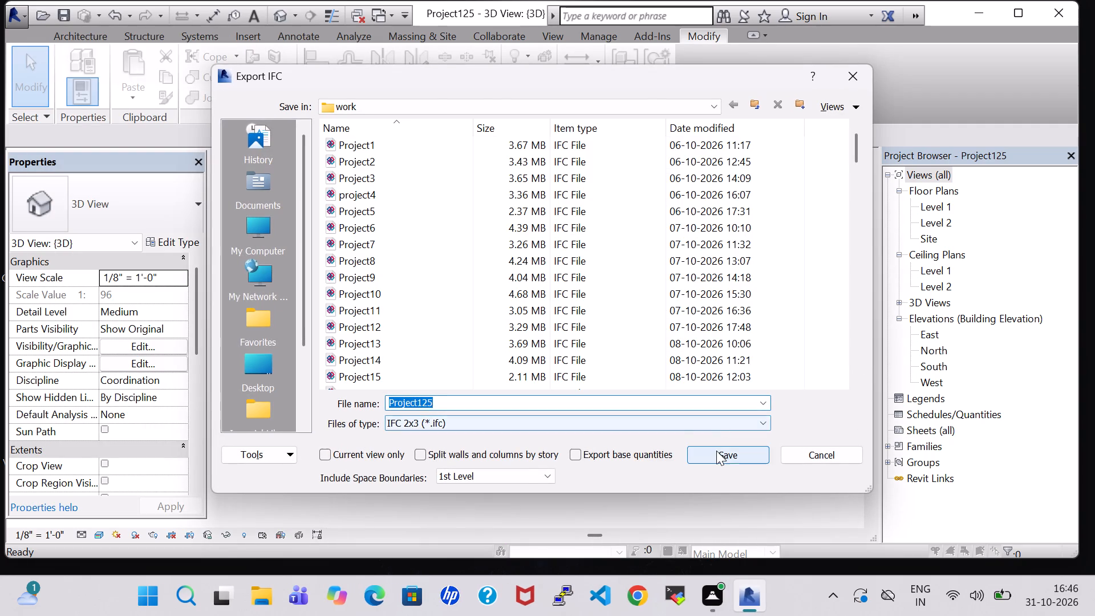
left_click(716, 451)
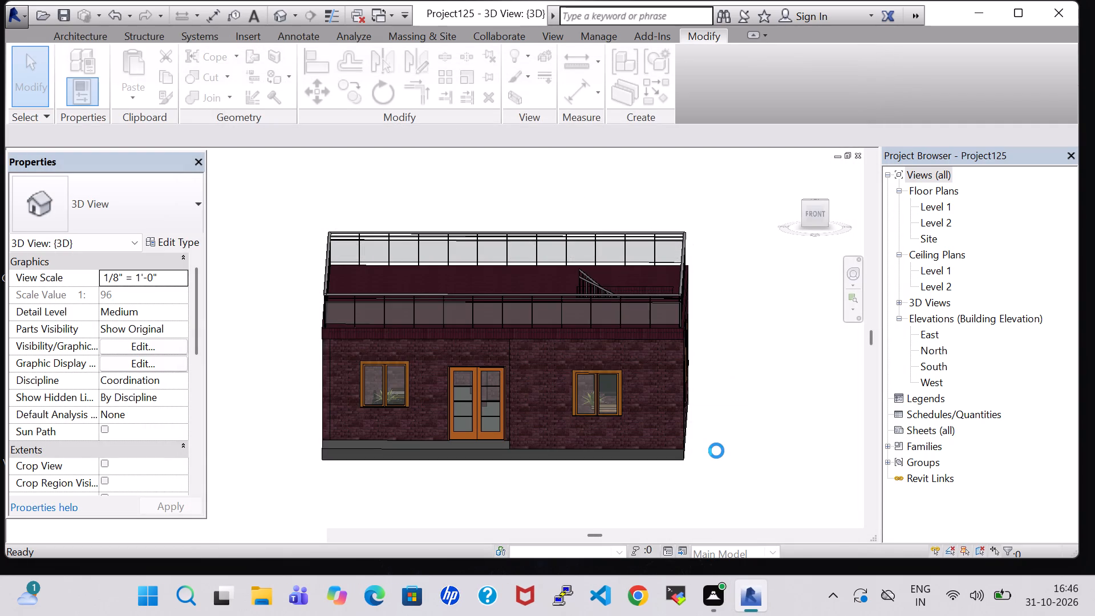